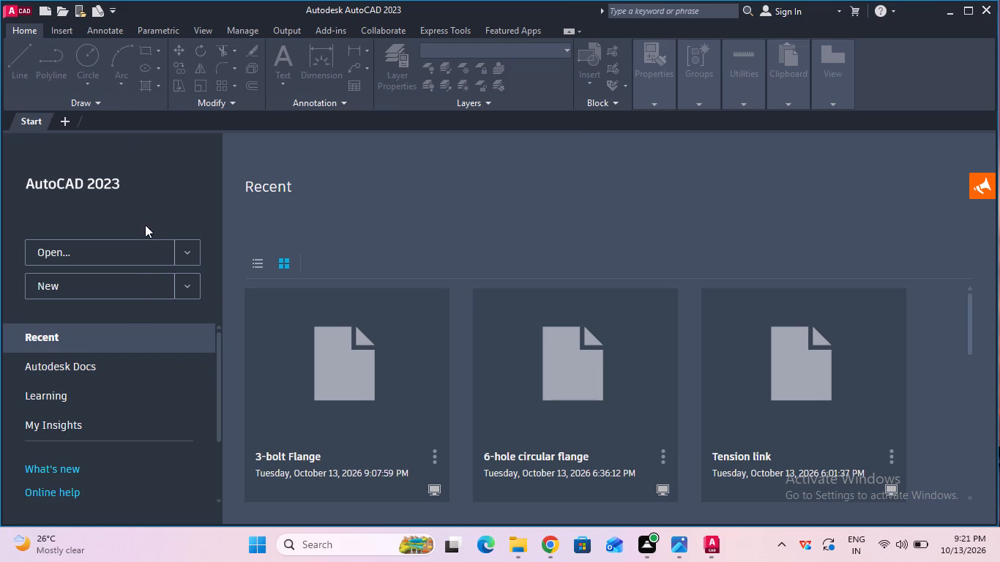
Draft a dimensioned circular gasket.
Create a new blank drawing.
left_click(143, 288)
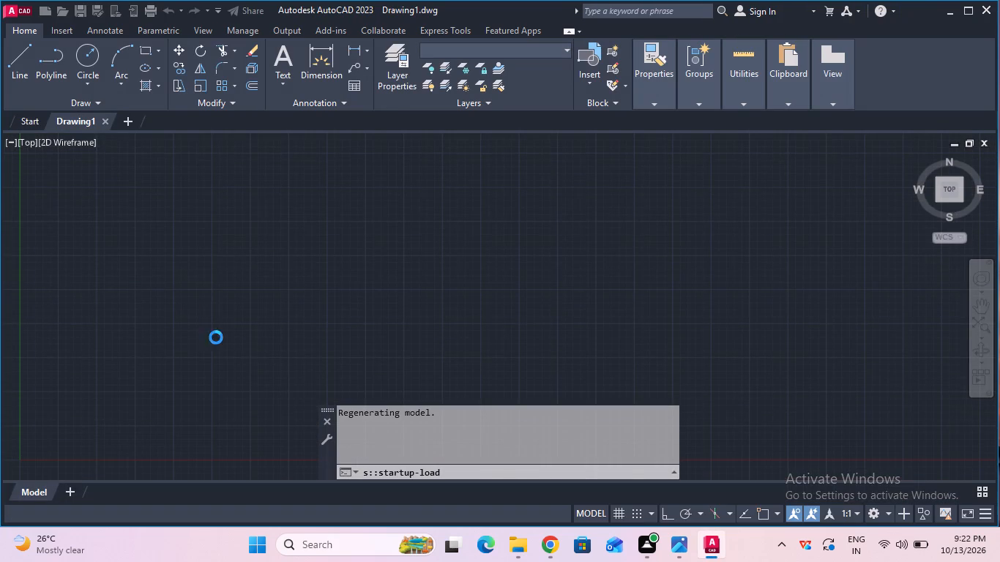
Turn on command log file recording for the drawing with LOGFILEON.
left_click(472, 470)
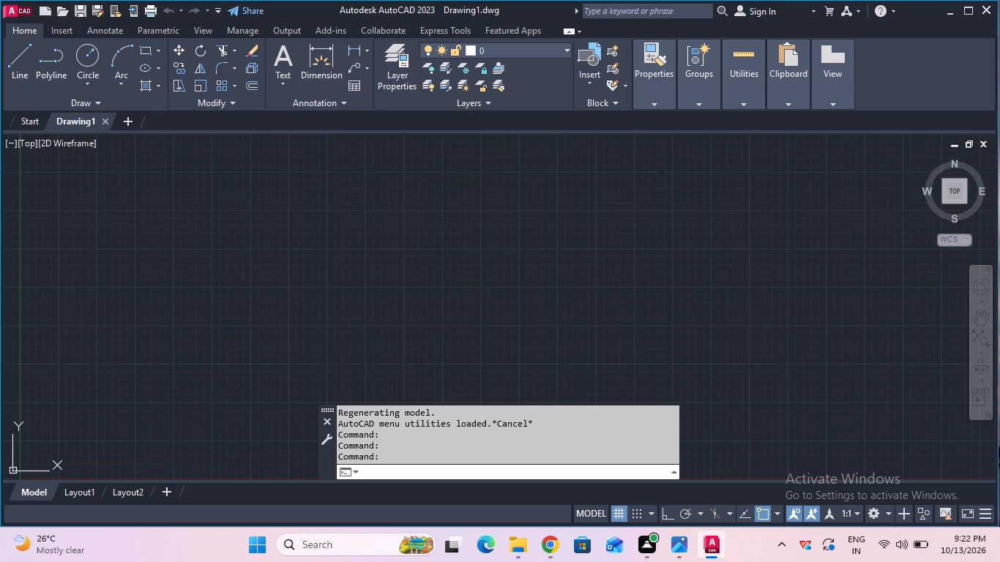
type("log")
type("file")
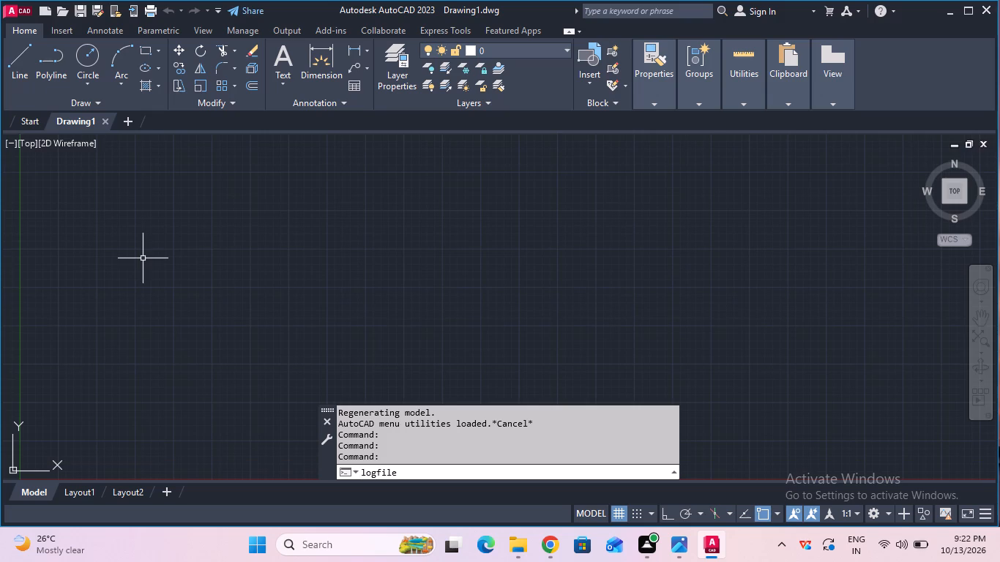
left_click(423, 416)
left_click(441, 466)
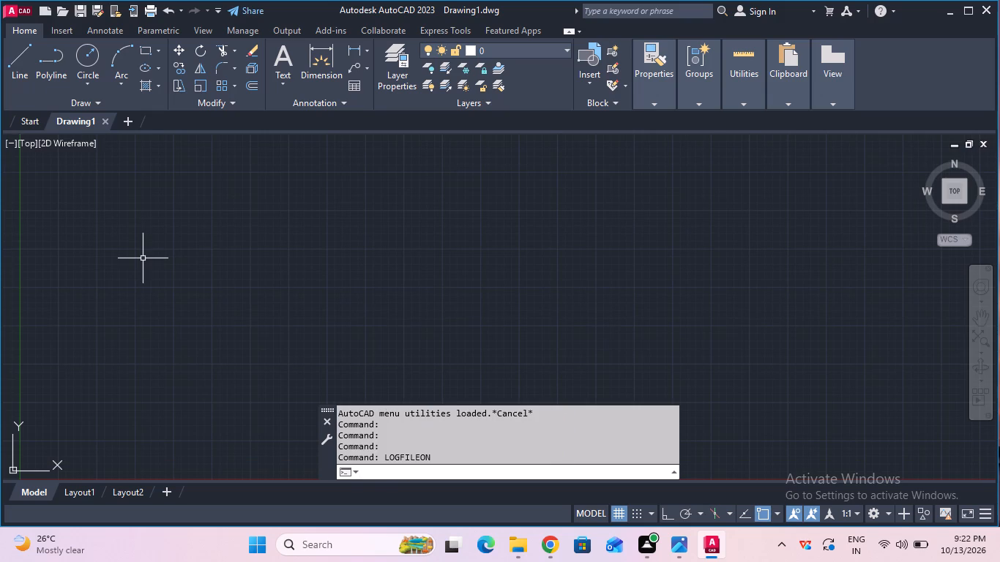
Configure the drawing units to length precision 0 and an insertion scale in millimeters.
type("units")
key("Return")
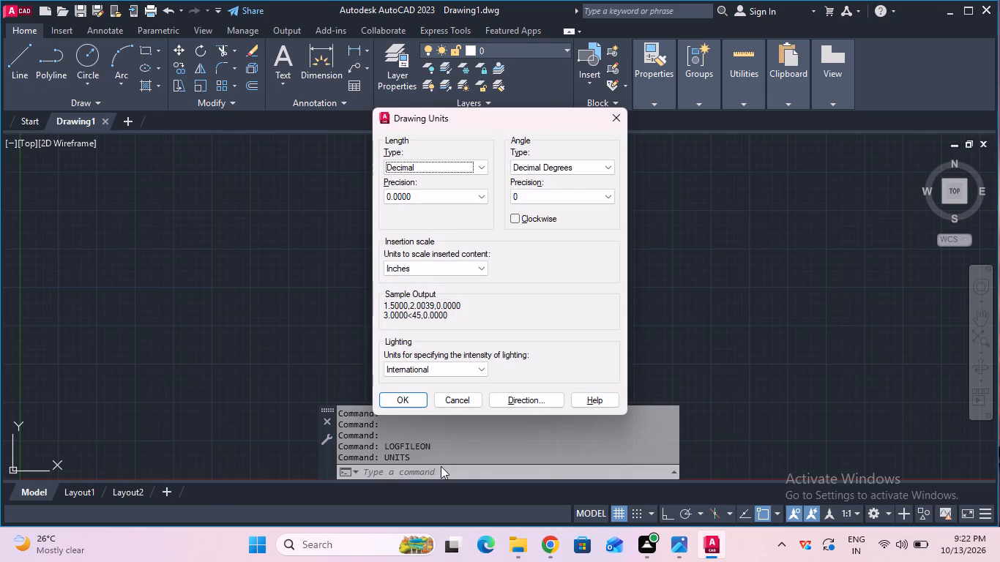
left_click(390, 193)
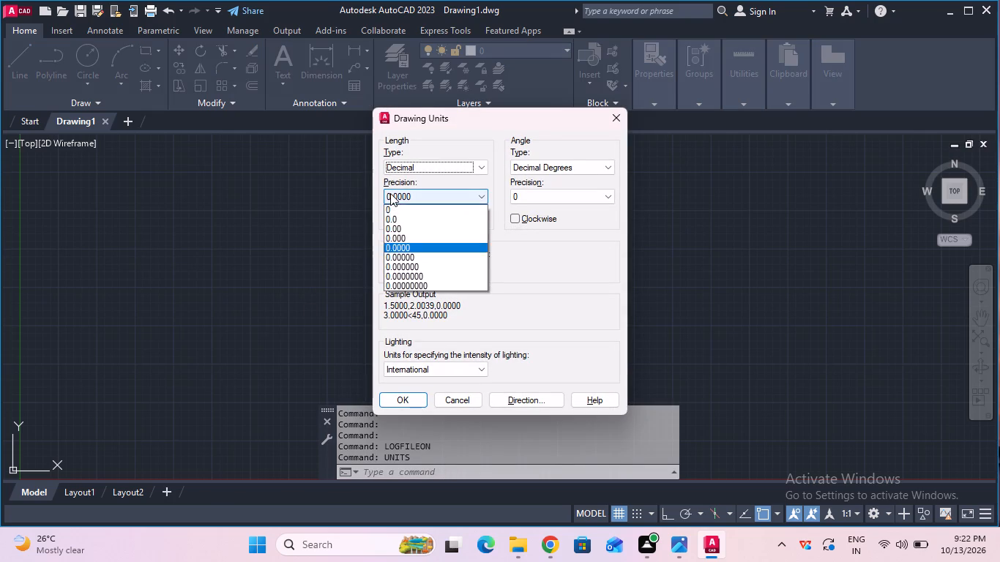
left_click(416, 206)
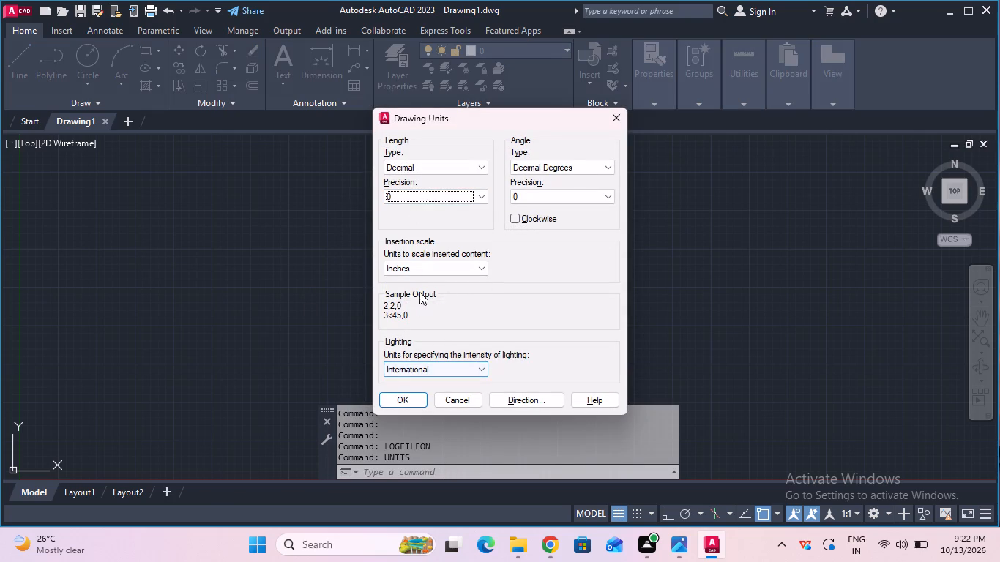
left_click(421, 272)
left_click(425, 325)
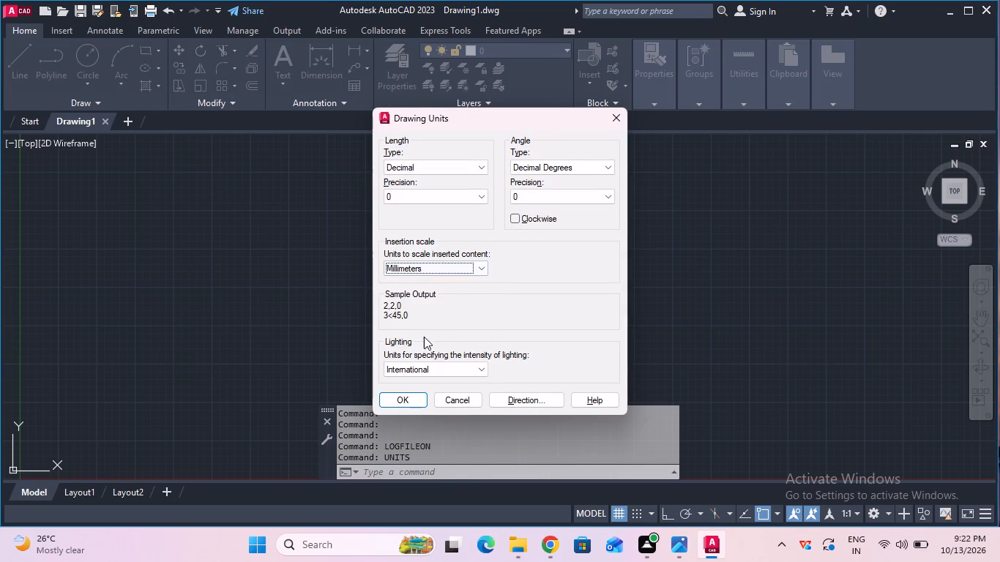
left_click(412, 391)
Modify the Standard dimension style so linear dimensions in its primary units use precision 0.
left_click(417, 471)
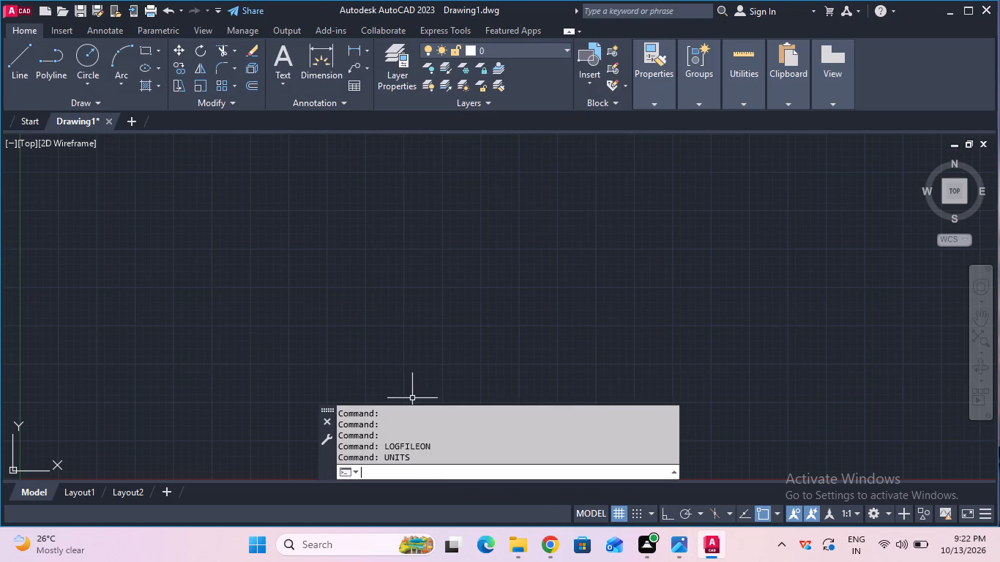
key("d")
key("Return")
left_click(639, 241)
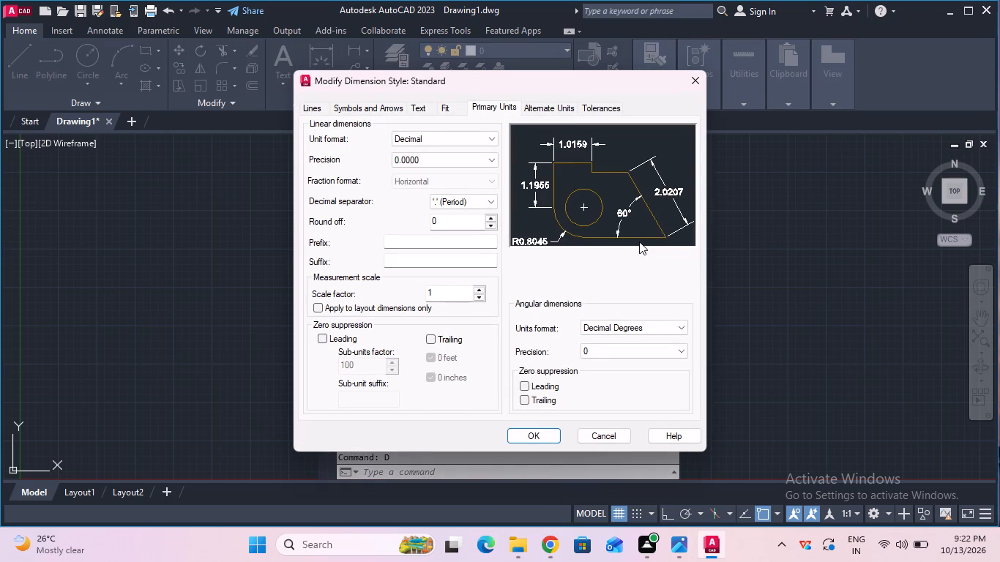
left_click(465, 162)
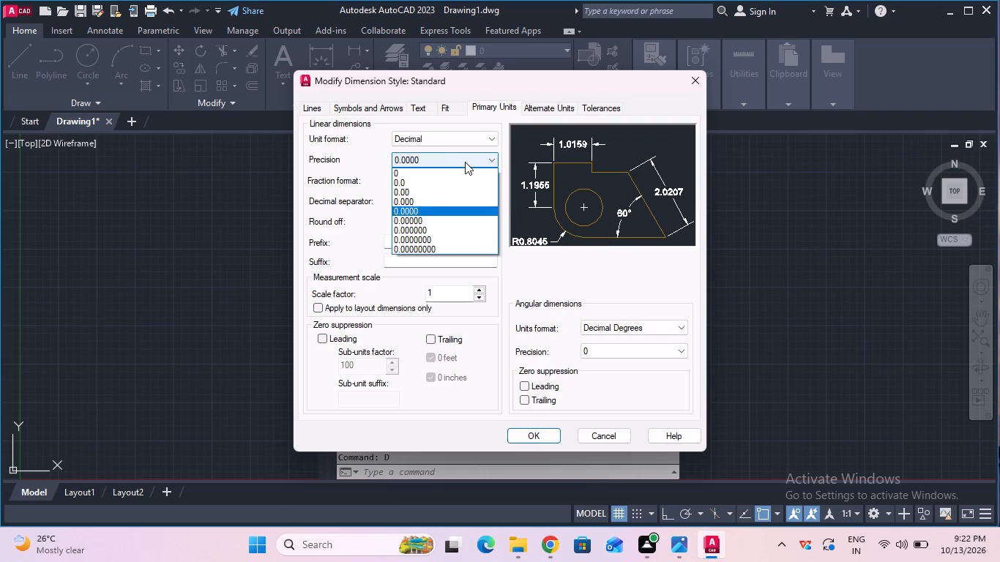
left_click(456, 170)
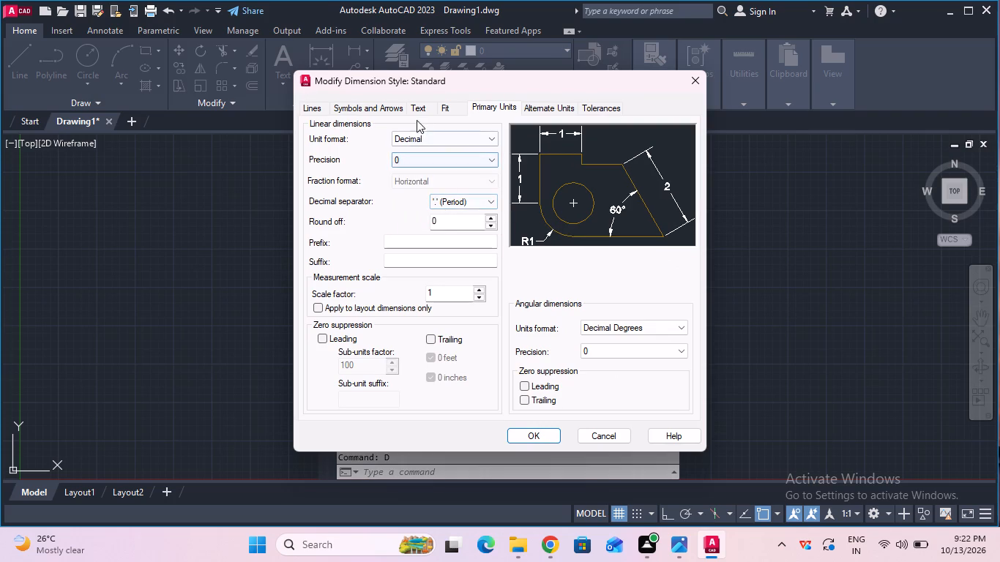
Set the Standard dimension style's text height to 6 and its text alignment to ISO standard.
left_click(417, 111)
left_click(471, 214)
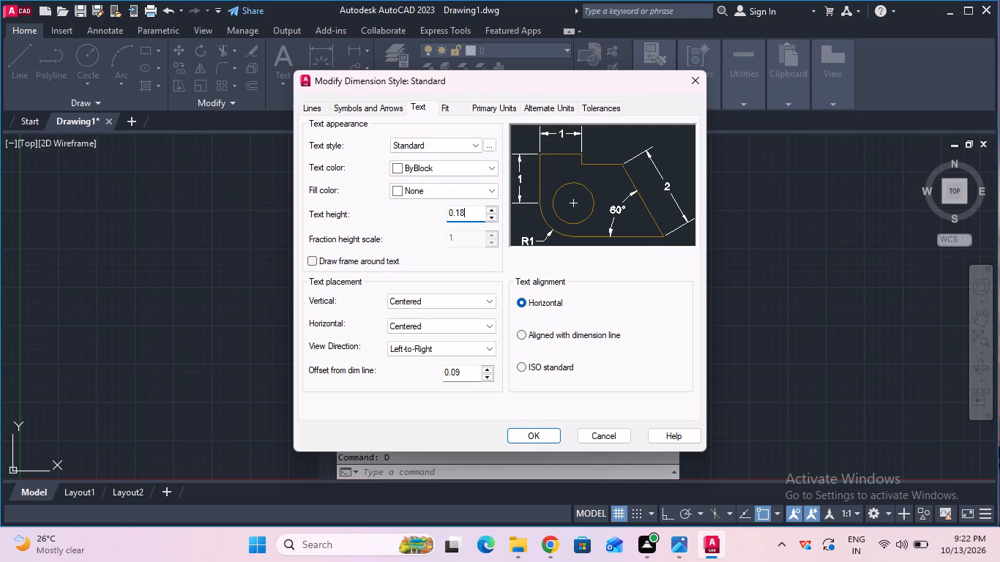
key("BackSpace")
key("BackSpace")
key("BackSpace")
key("BackSpace")
key("BackSpace")
key("BackSpace")
key("BackSpace")
key("BackSpace")
key("BackSpace")
key("BackSpace")
key("BackSpace")
key("BackSpace")
key("BackSpace")
key("6")
left_click(548, 374)
left_click(548, 367)
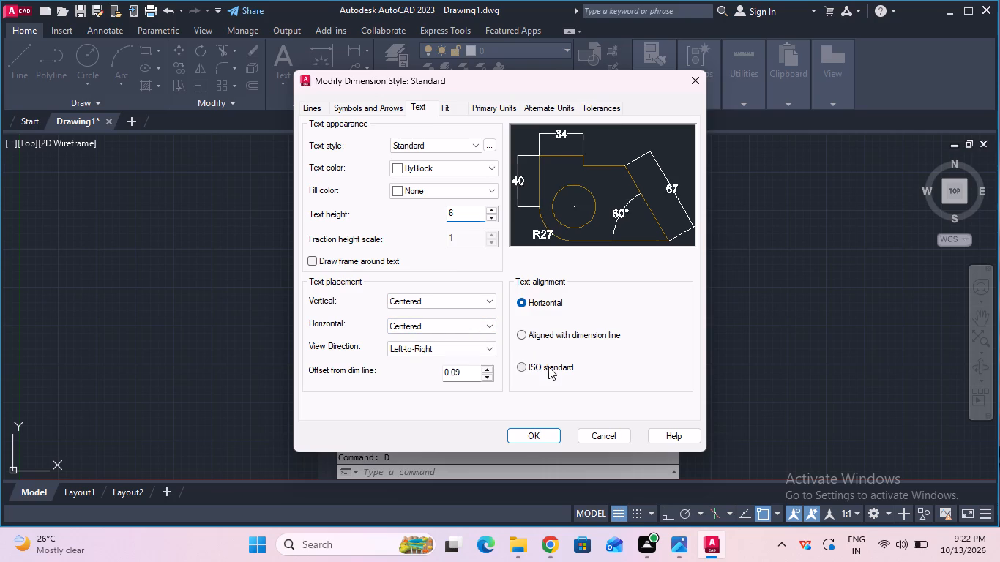
left_click(520, 441)
Make the Standard dimension style current and close the Dimension Style Manager.
left_click(636, 192)
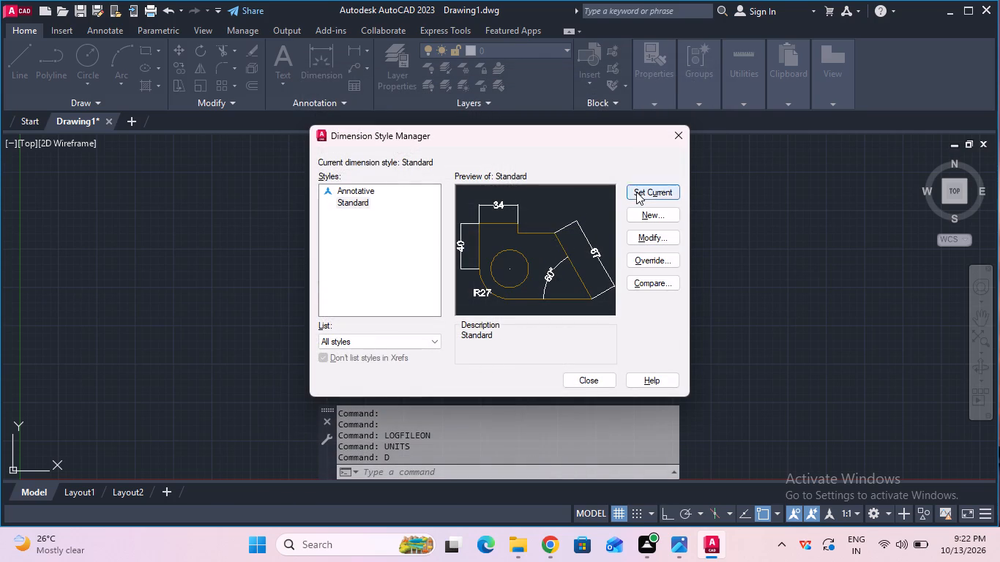
left_click(582, 388)
Set the model space limits from lower left corner 0,0 to upper right corner 100,100.
left_click(504, 462)
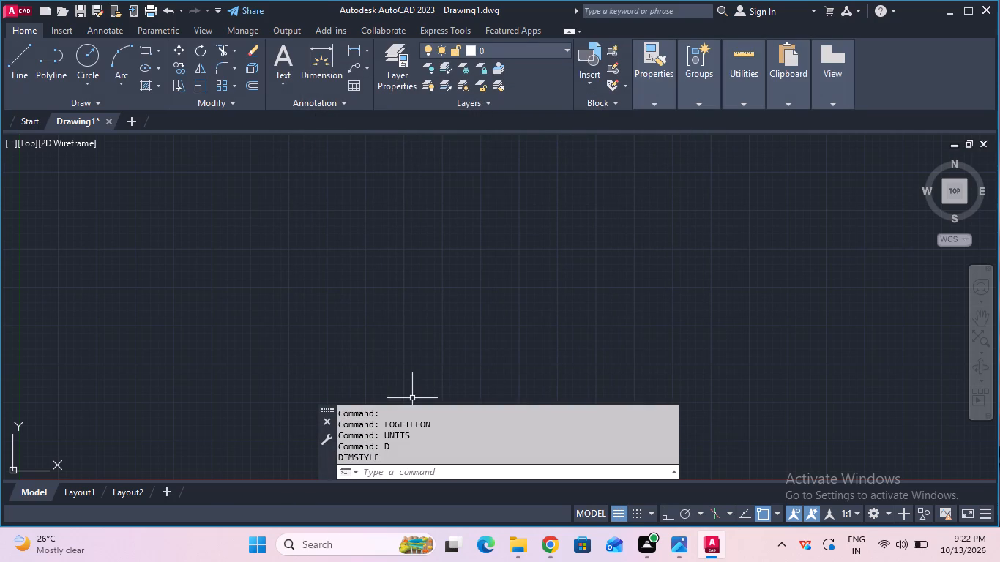
left_click(502, 465)
type("limits")
key("Return")
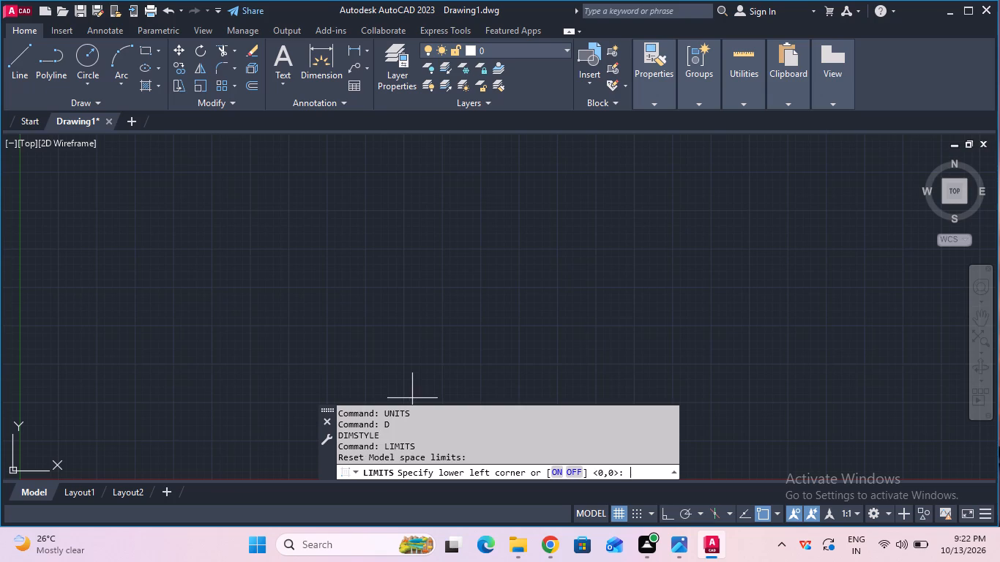
type("0,0")
key("Return")
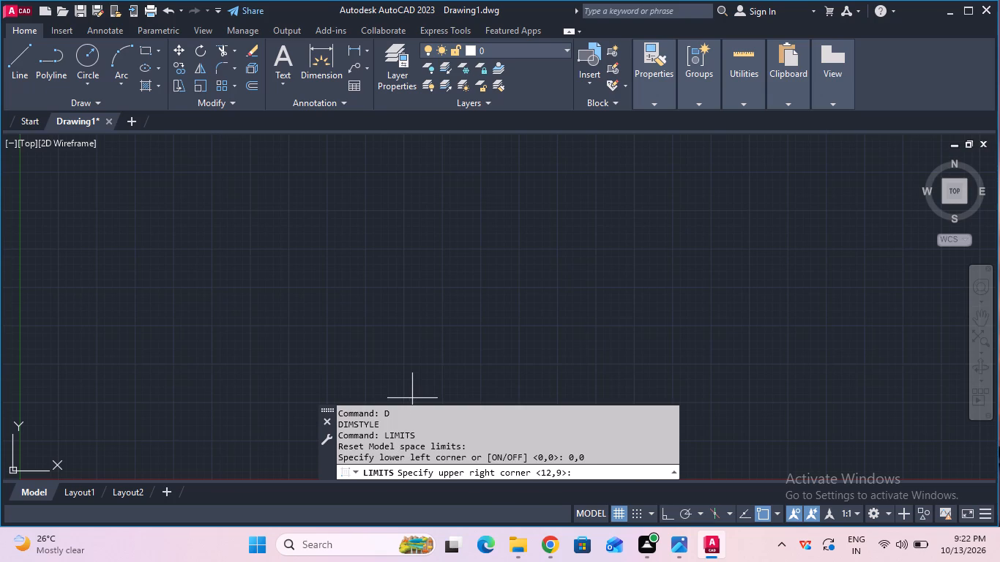
type("100,100")
key("Return")
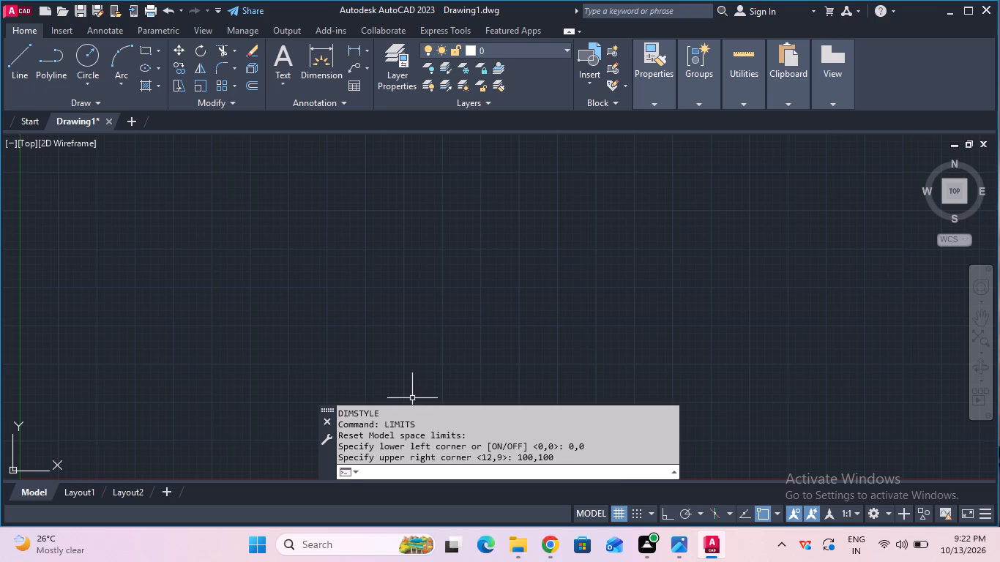
Turn on ortho mode for the drawing.
key("z")
key("Return")
key("a")
key("Return")
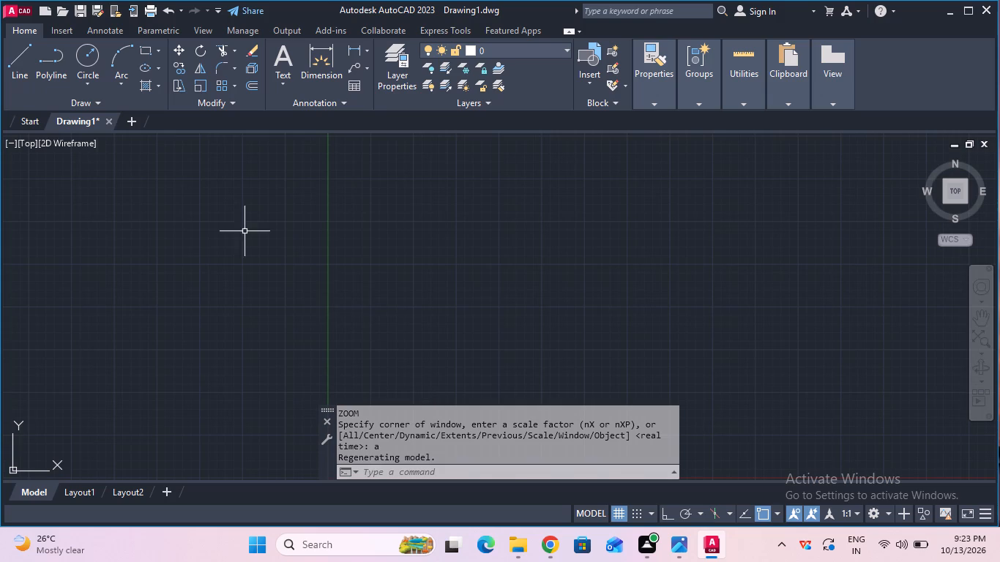
left_click(657, 515)
left_click(663, 511)
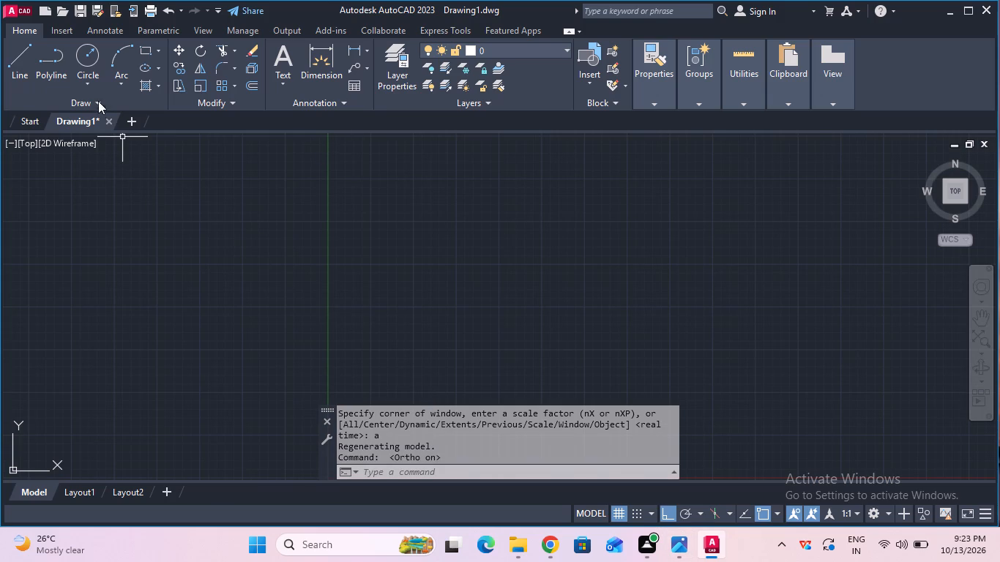
Draw a circle of radius 70 in the empty area to the right of the Y axis.
left_click(90, 58)
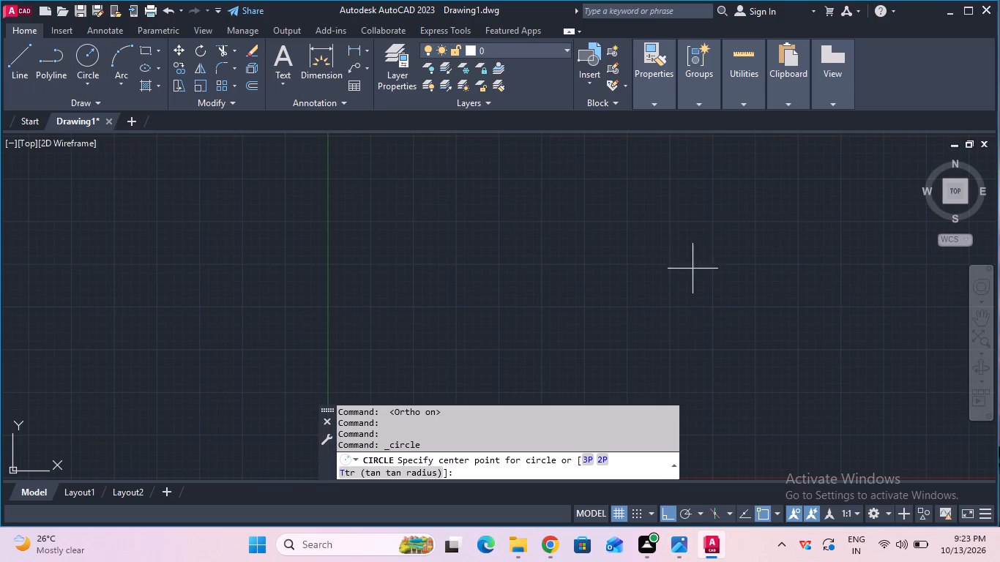
left_click(778, 296)
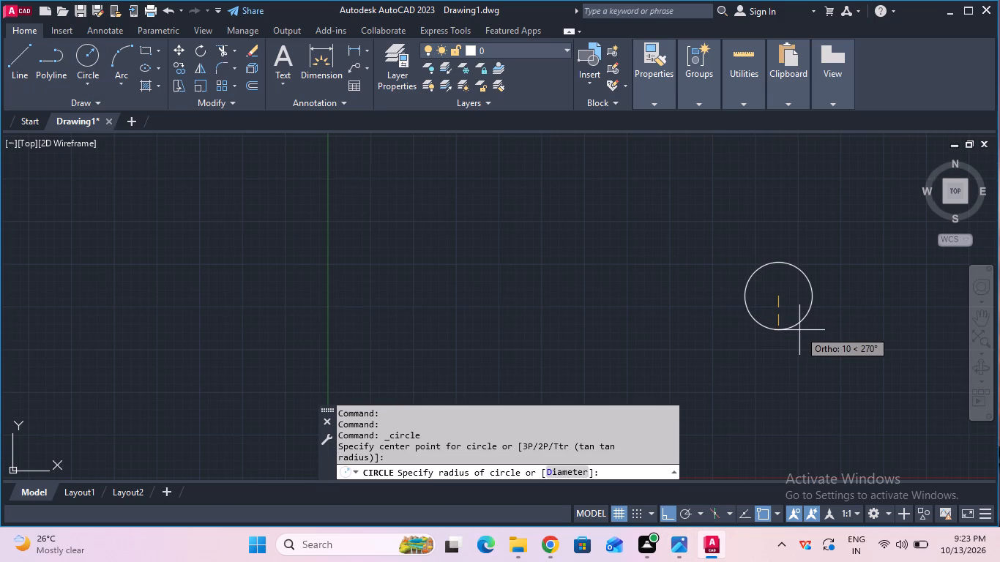
type("70")
key("Return")
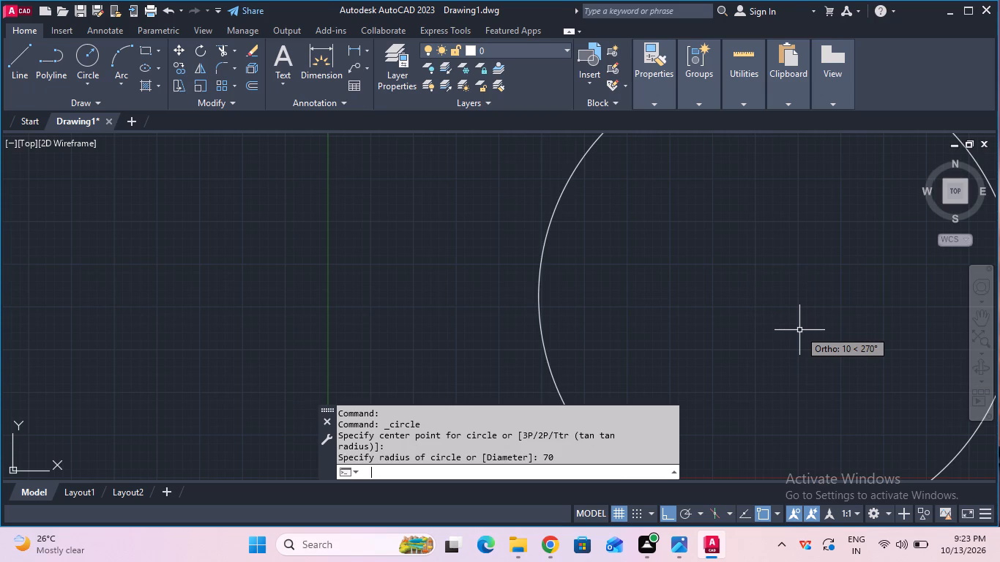
key("Escape")
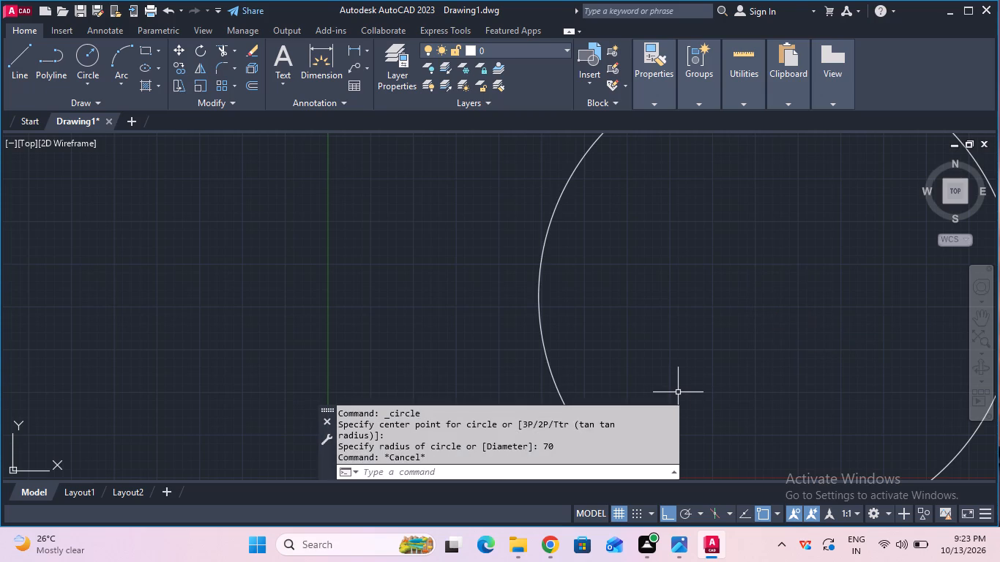
Enter the model space limits again, with lower left corner 0,0 and upper right corner 100,100.
left_click(479, 471)
type("lim")
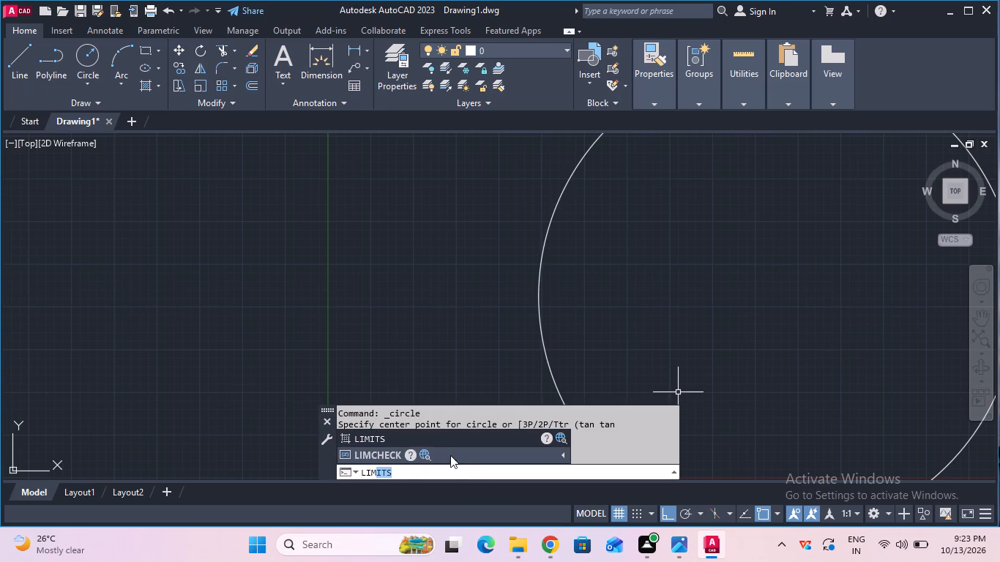
left_click(441, 423)
left_click(422, 473)
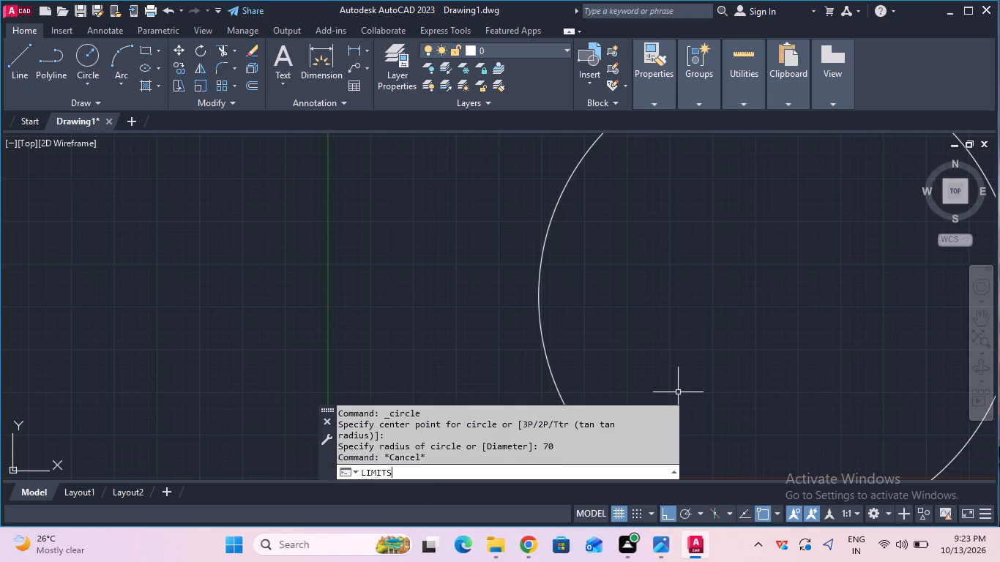
key("Return")
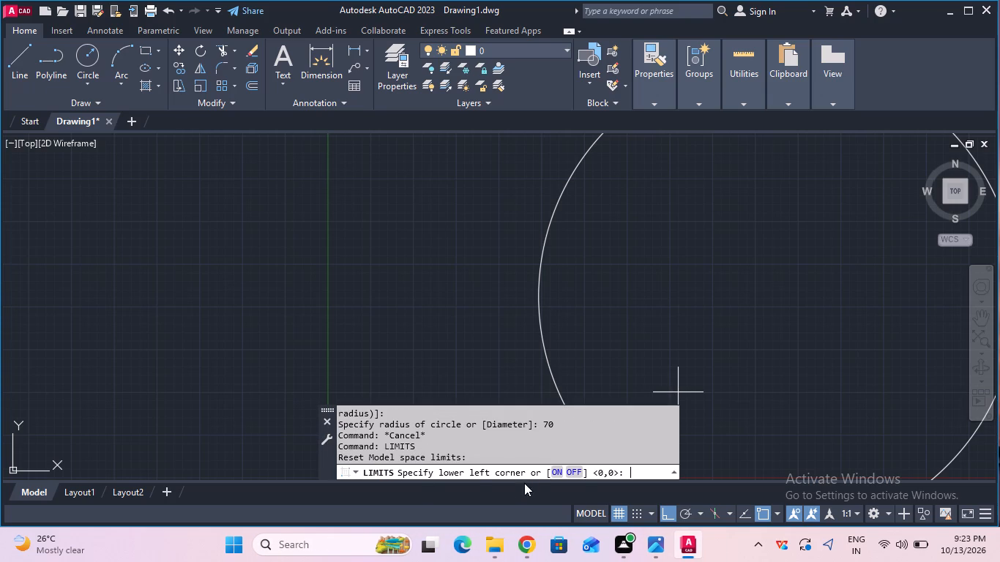
left_click(648, 473)
type("0,0")
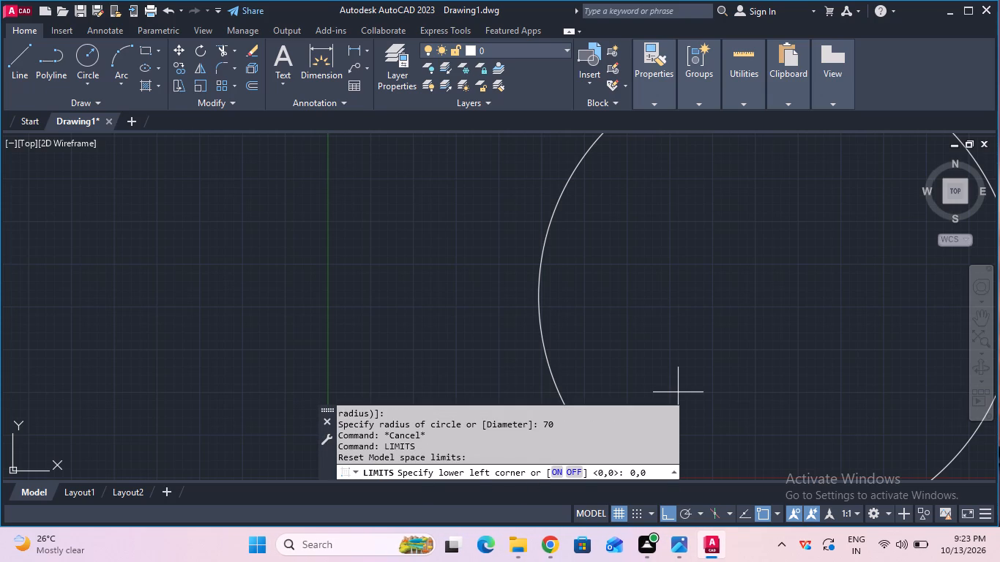
key("Return")
type("100,100")
key("Return")
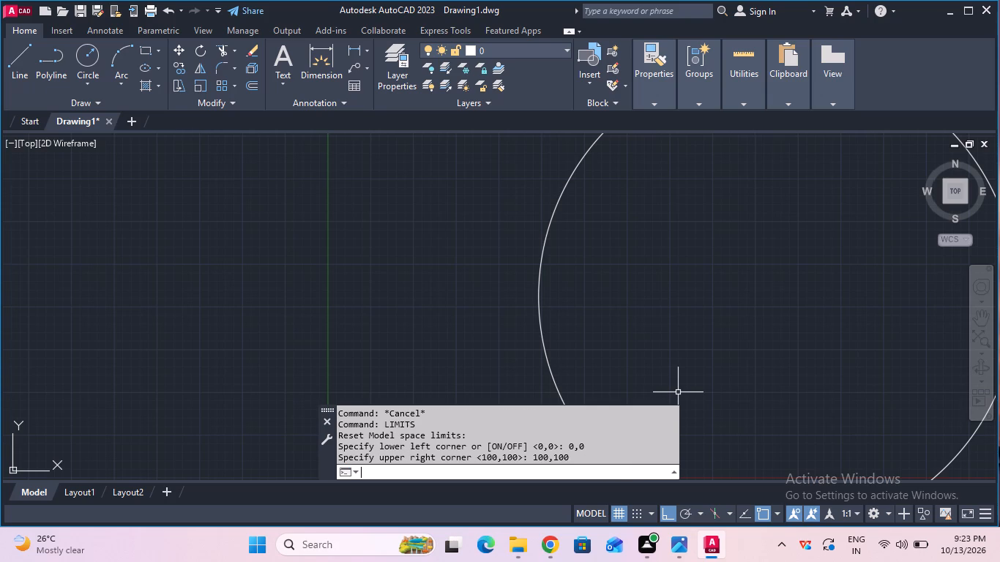
Move the radius 70 circle straight up to a new position, using its centre as the base point.
key("z")
key("Return")
key("a")
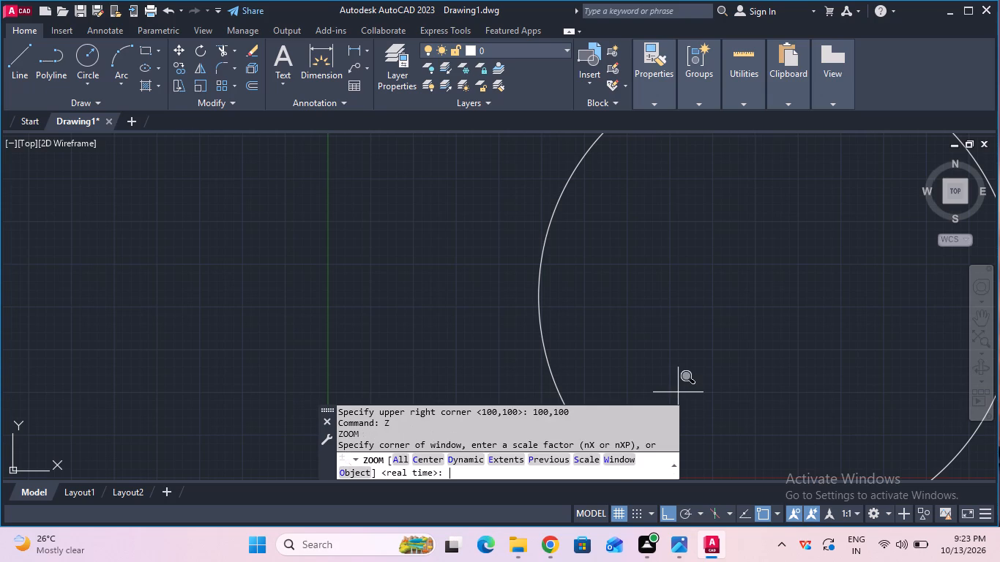
key("Return")
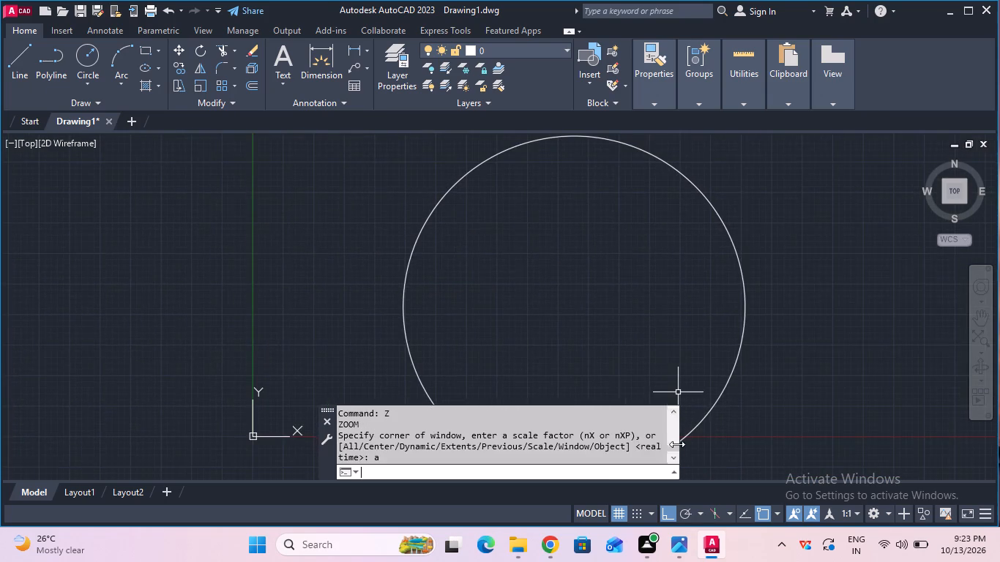
scroll(683, 438, "down", 1)
middle_click_drag(693, 430, 700, 331)
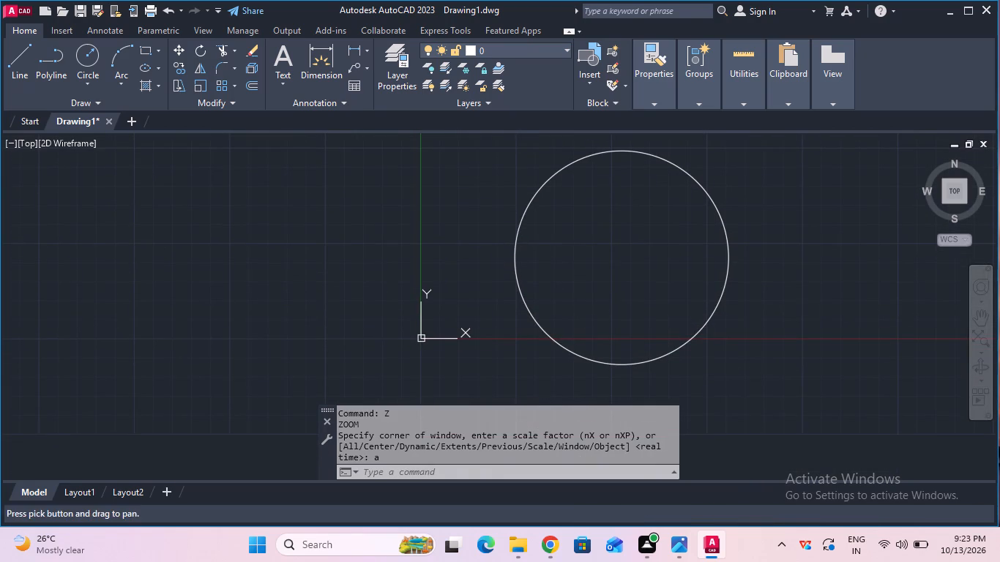
left_click(501, 156)
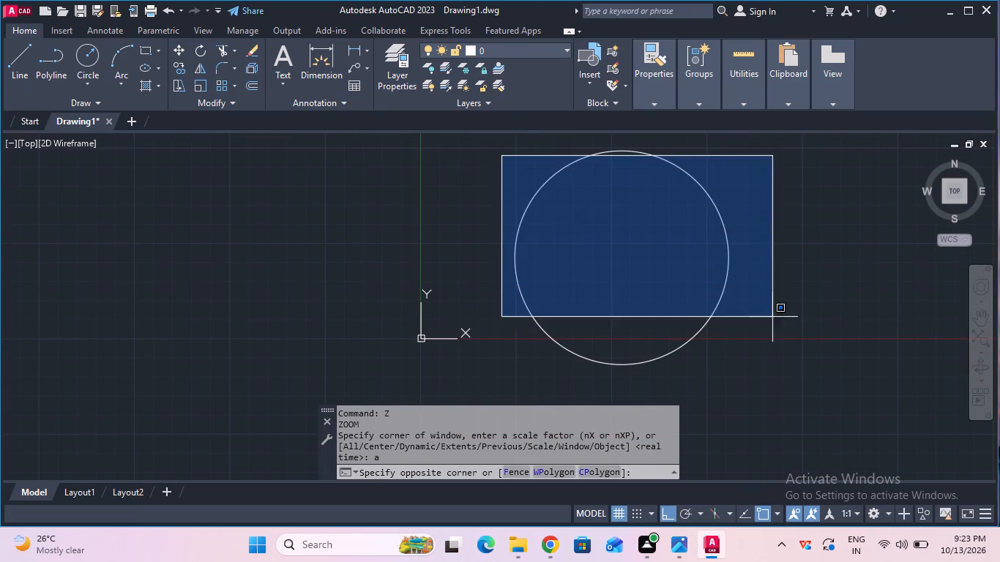
left_click(772, 375)
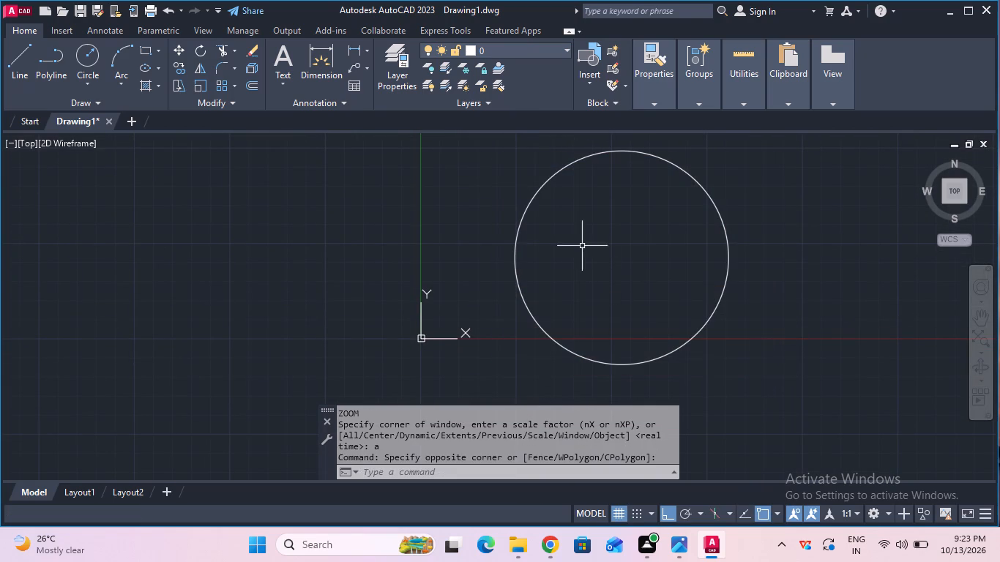
left_click(508, 143)
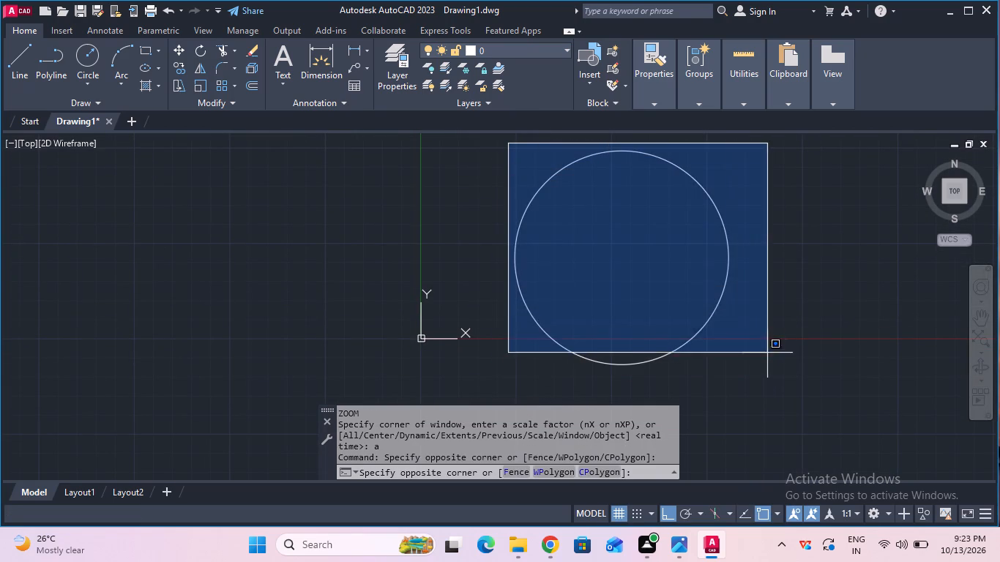
left_click(745, 409)
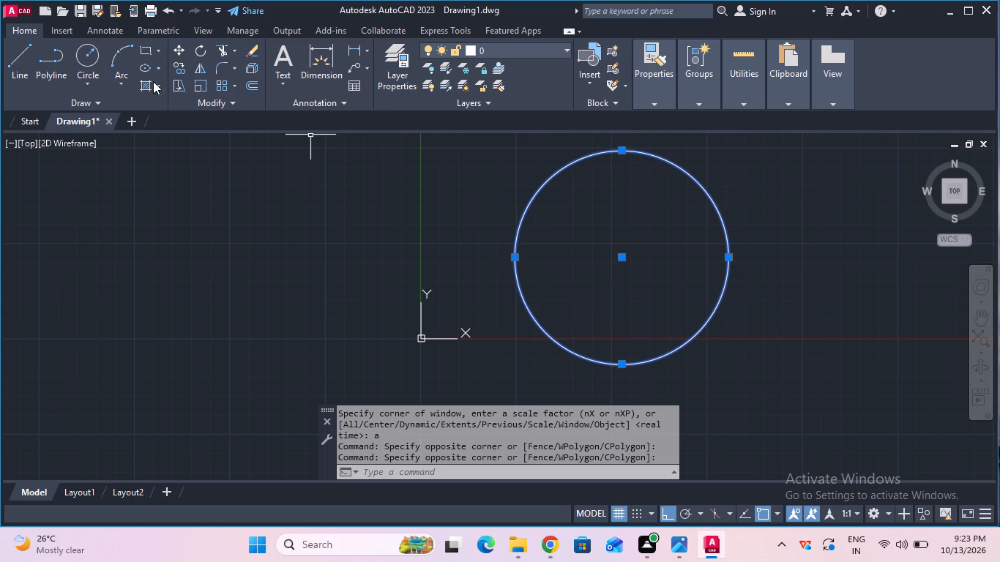
left_click(184, 54)
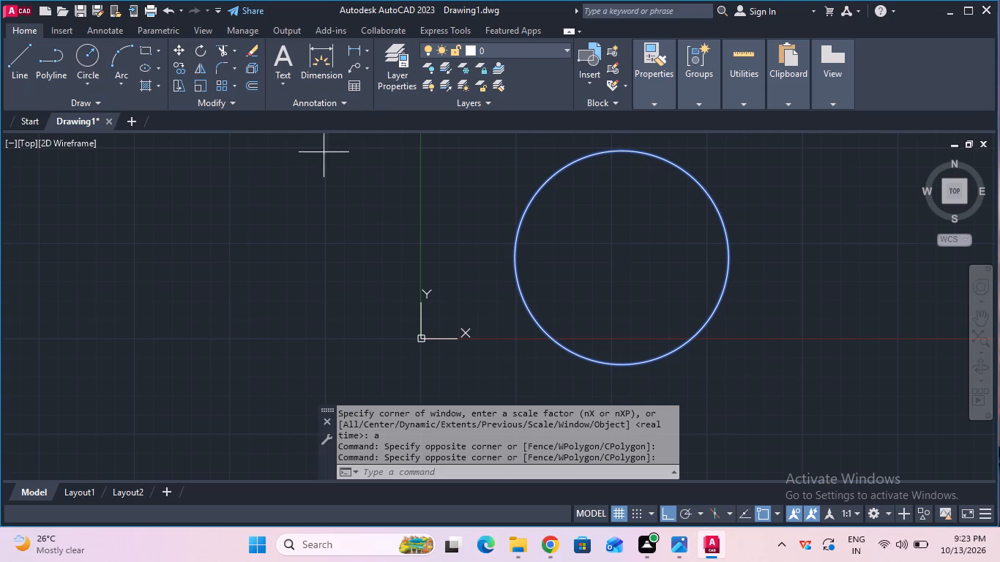
left_click(618, 258)
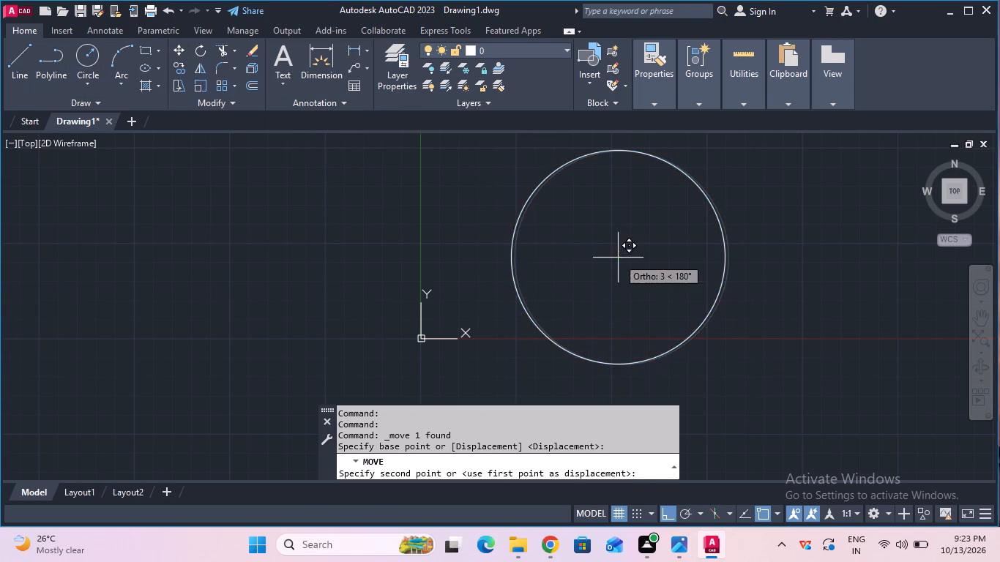
middle_click_drag(634, 209, 612, 361)
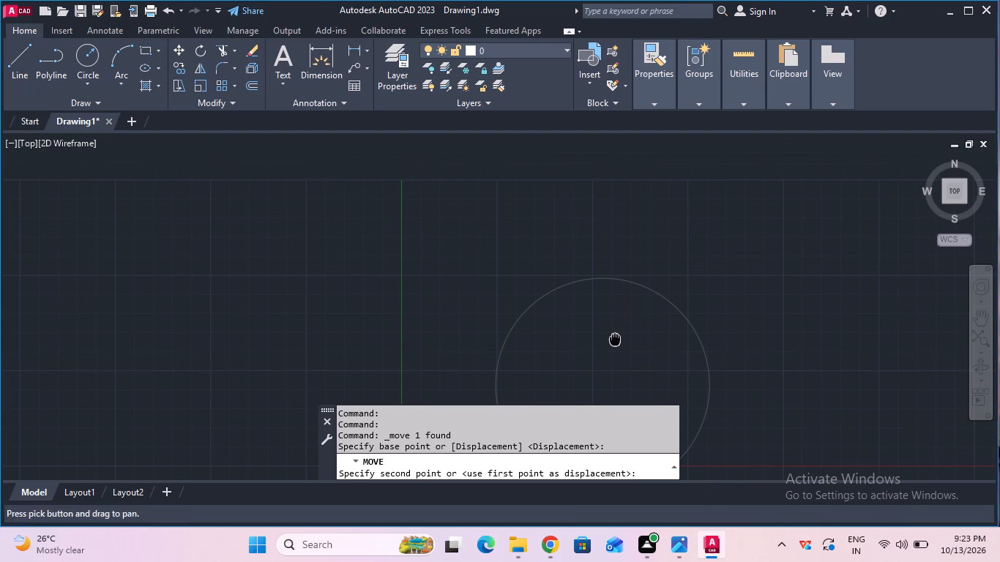
left_click(631, 241)
key("Escape")
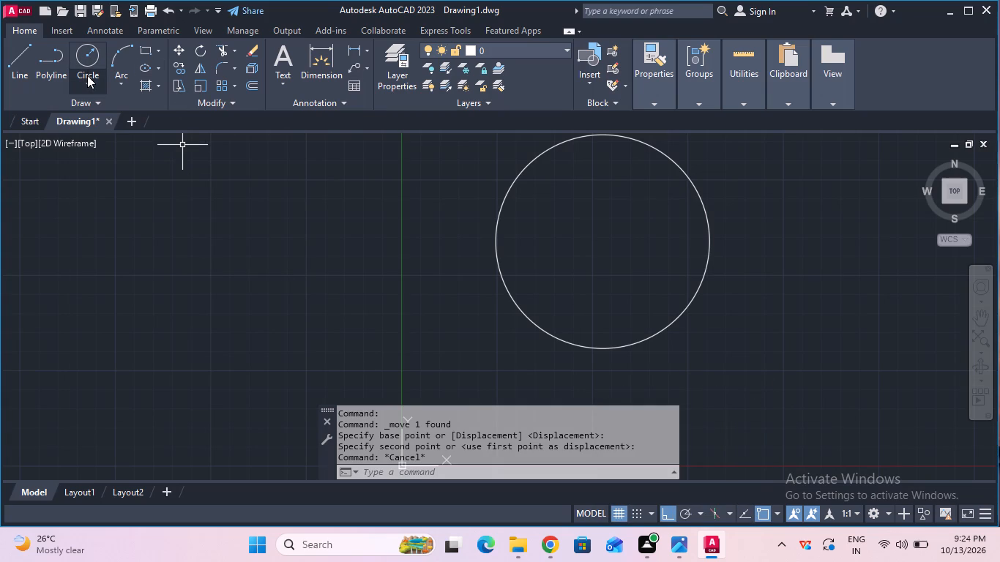
Draw a circle of diameter 85 concentric with the radius 70 circle, using the Center, Diameter method.
left_click(87, 75)
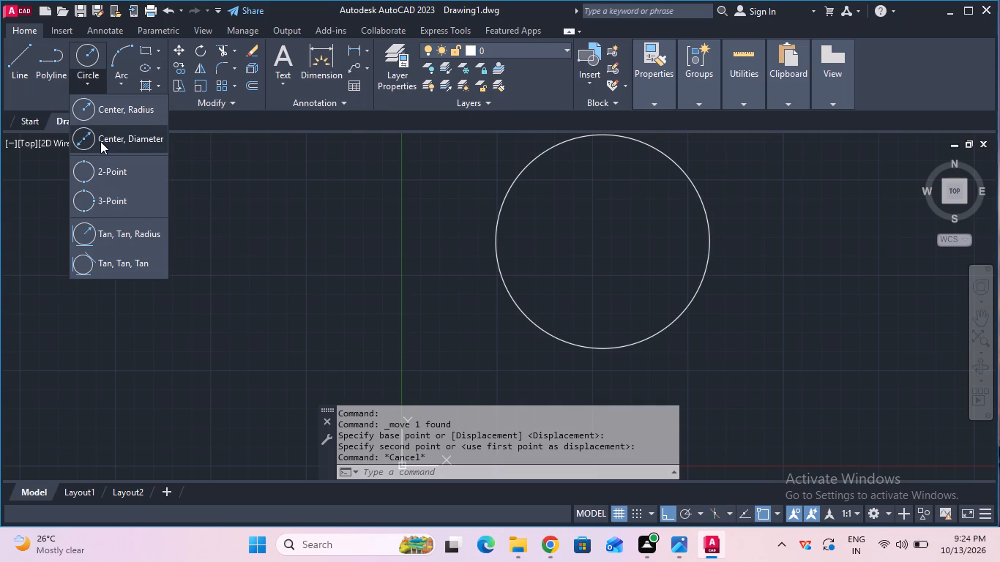
left_click(100, 141)
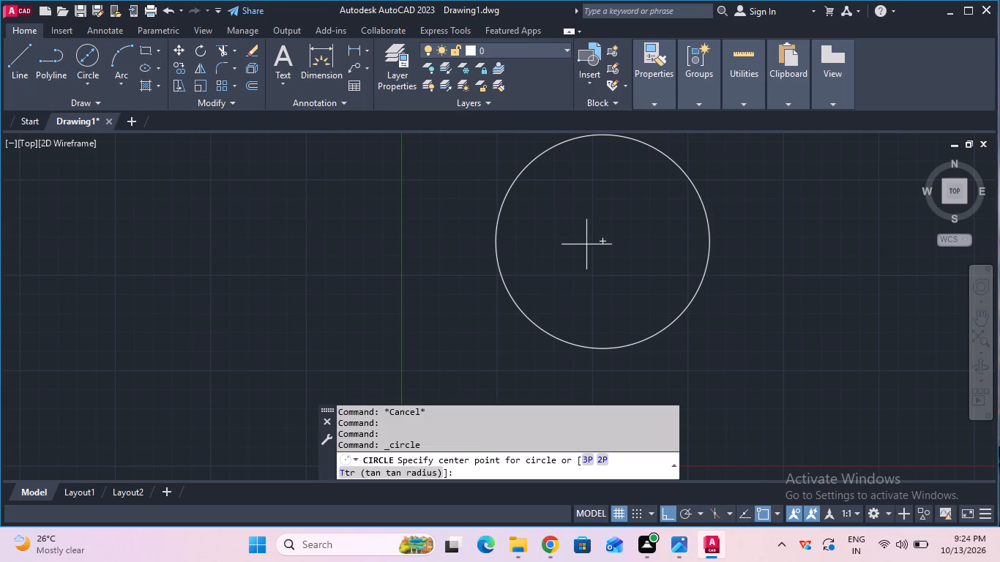
left_click(599, 243)
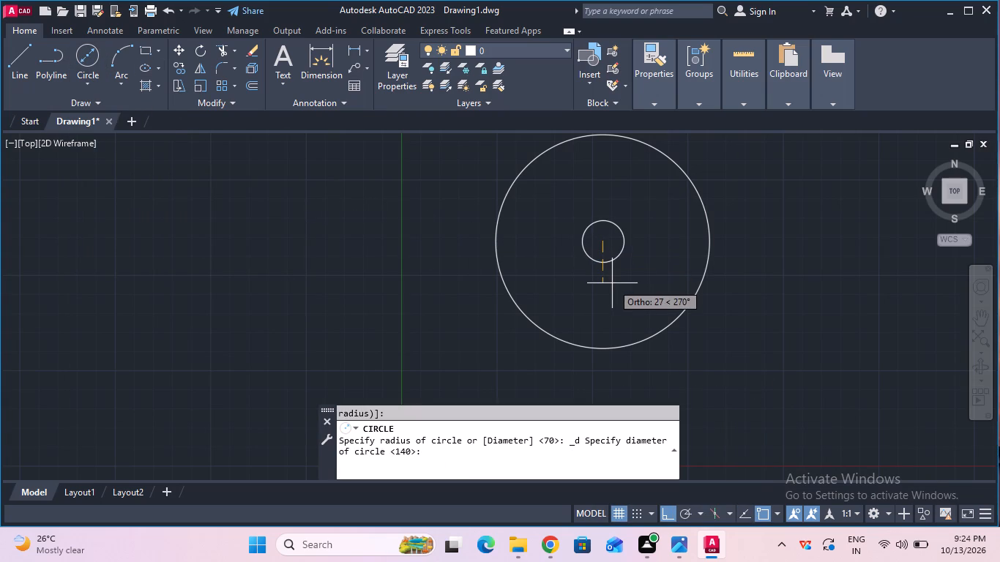
type("85")
key("Return")
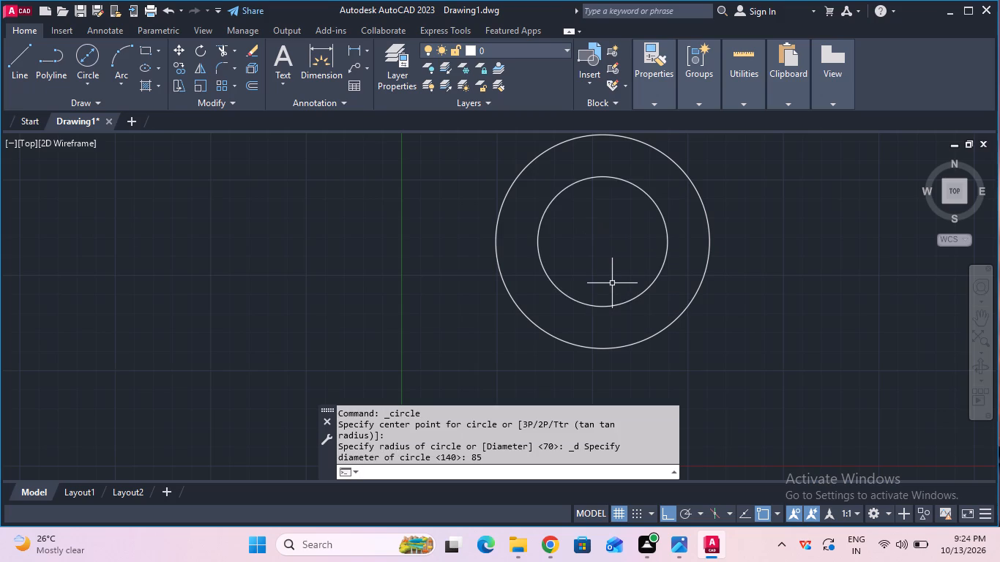
key("Escape")
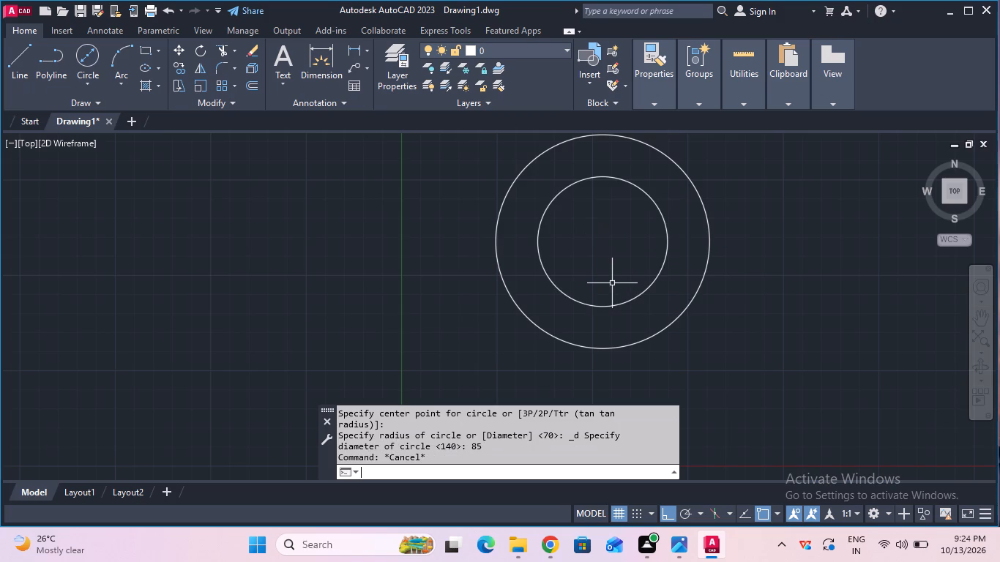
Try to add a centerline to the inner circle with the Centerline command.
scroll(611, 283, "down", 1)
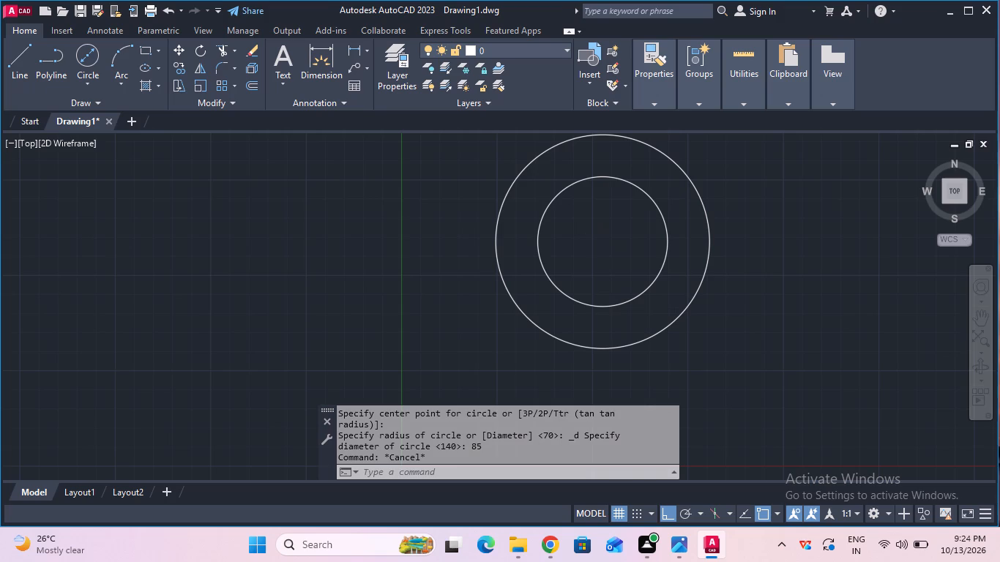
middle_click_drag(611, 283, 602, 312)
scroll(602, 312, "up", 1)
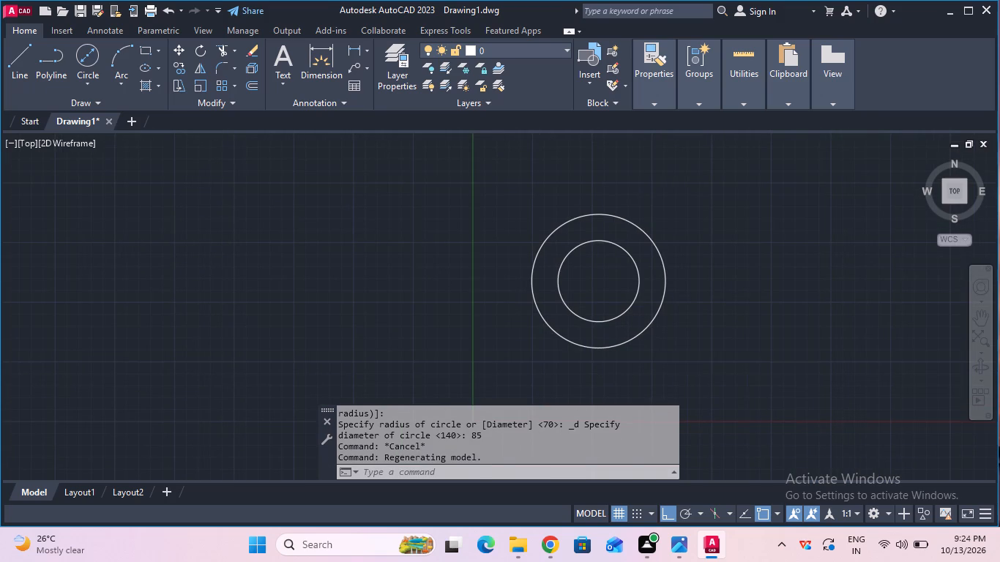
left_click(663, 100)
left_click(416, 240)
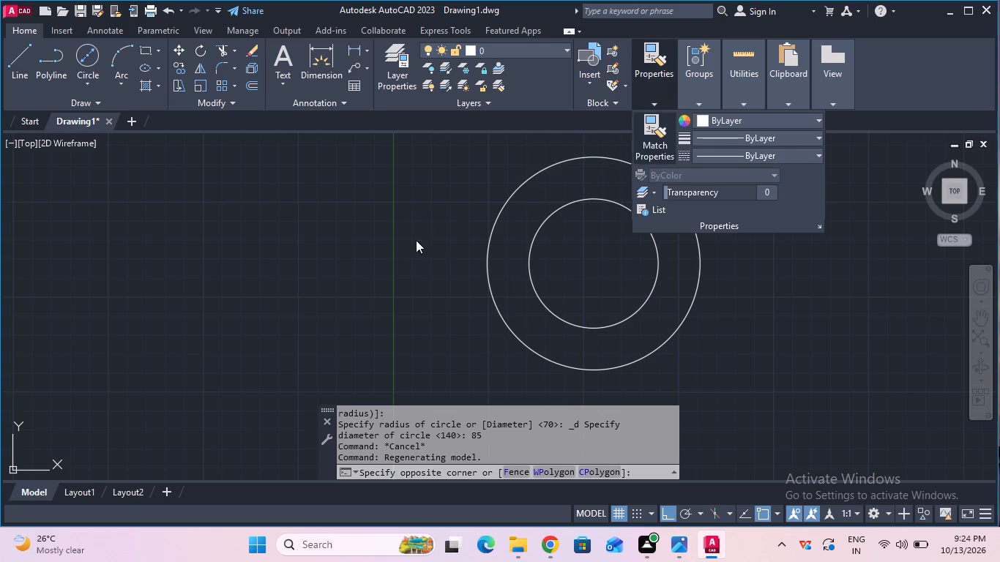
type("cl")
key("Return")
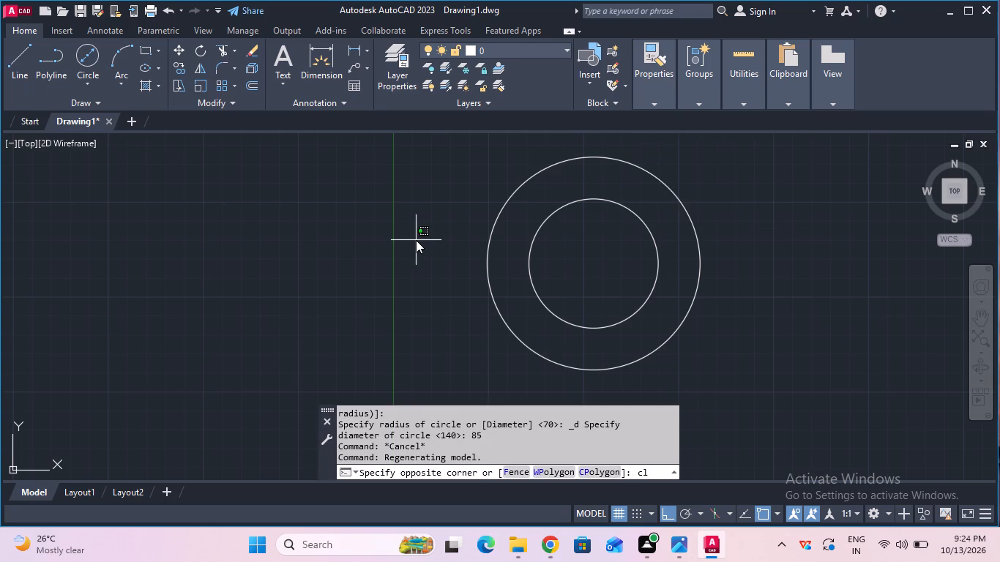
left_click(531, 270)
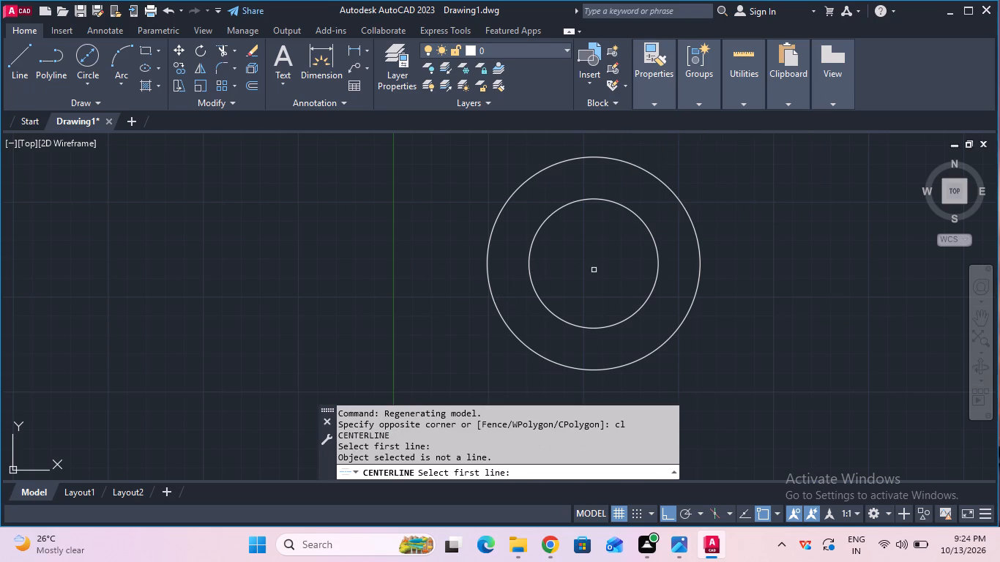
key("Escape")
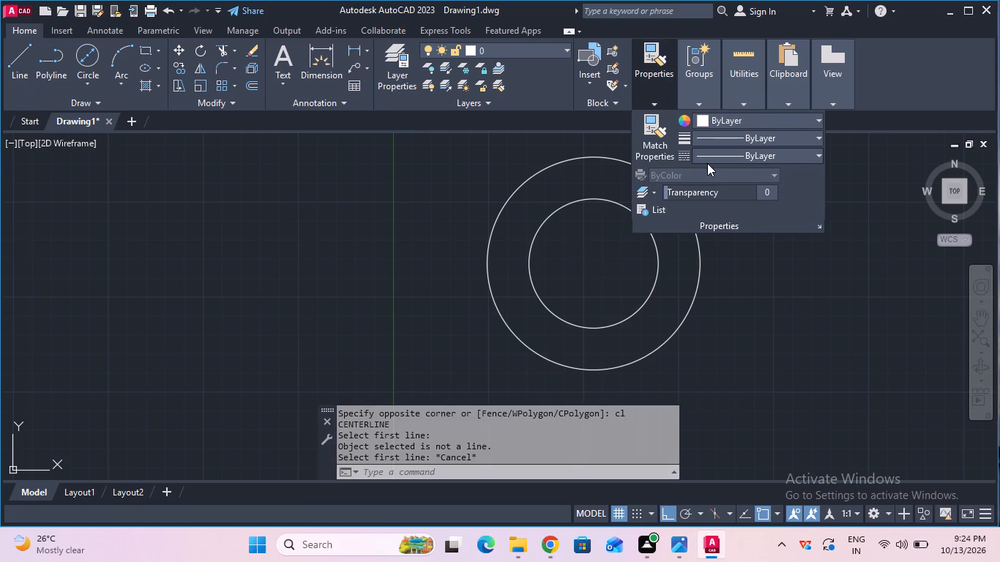
Load the CENTER linetype from acad.lin into the drawing through the Linetype Manager.
left_click(707, 163)
left_click(712, 226)
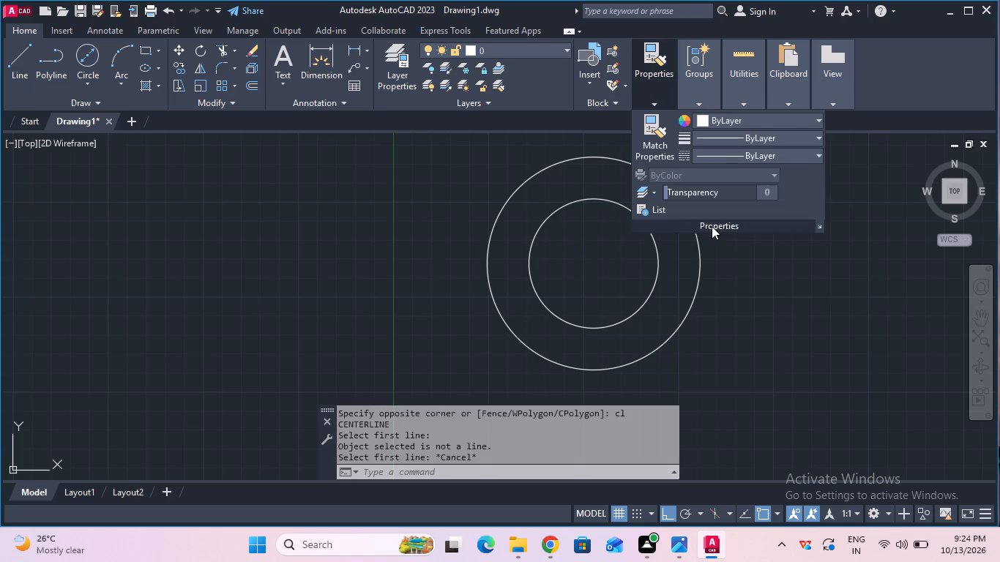
left_click(601, 131)
left_click(596, 159)
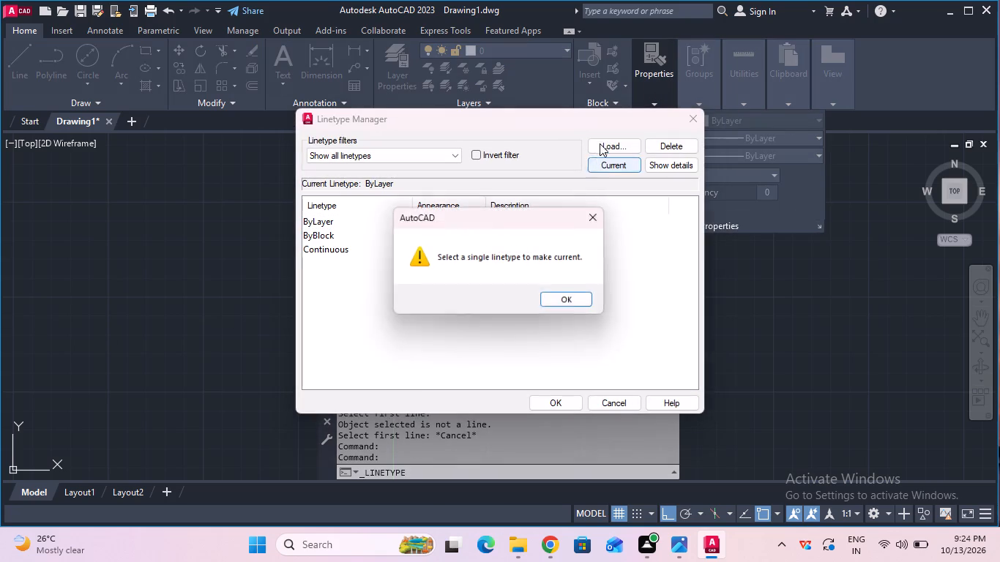
left_click(602, 138)
left_click(592, 214)
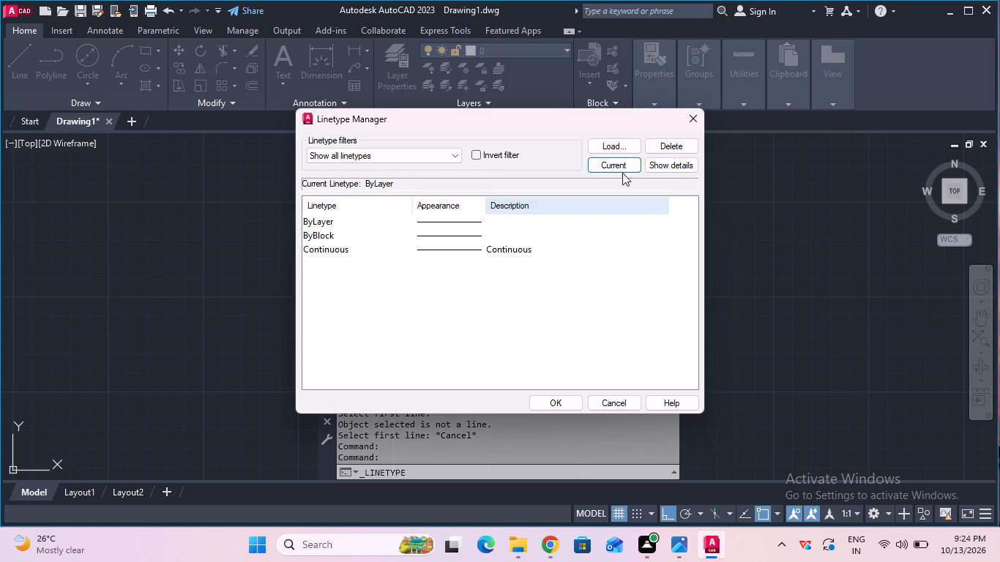
left_click(628, 143)
scroll(531, 214, "down", 2)
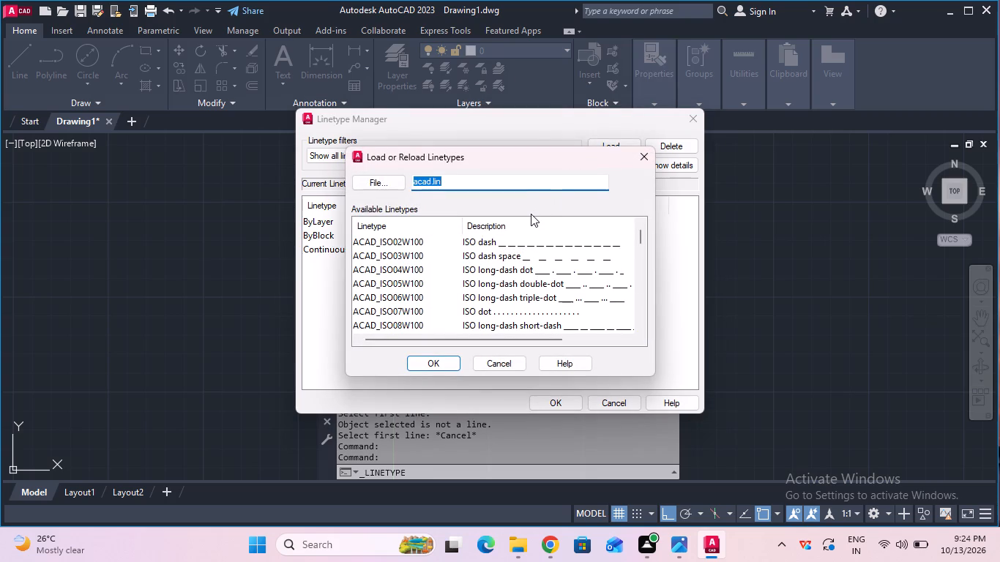
scroll(532, 201, "down", 5)
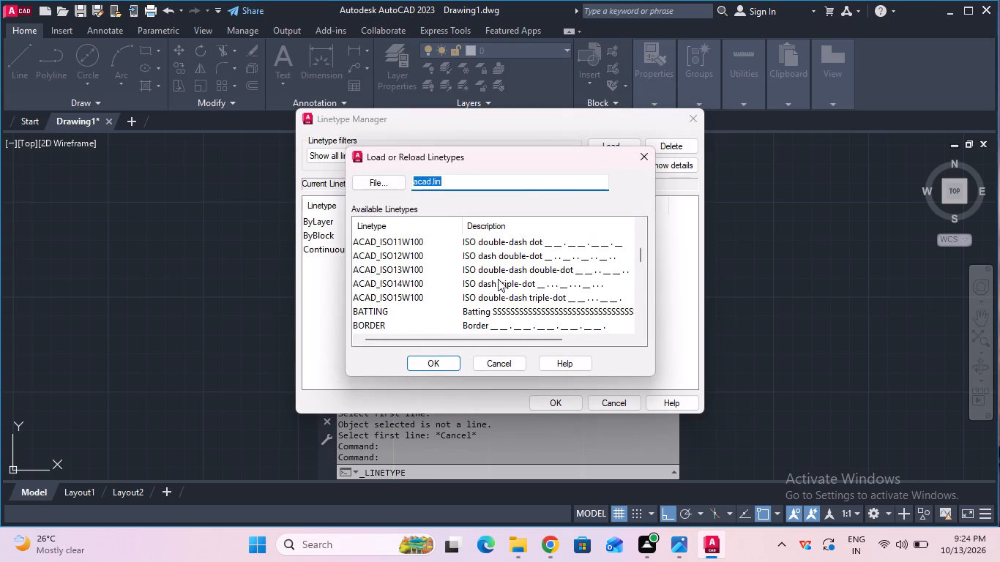
scroll(496, 280, "down", 2)
left_click(480, 281)
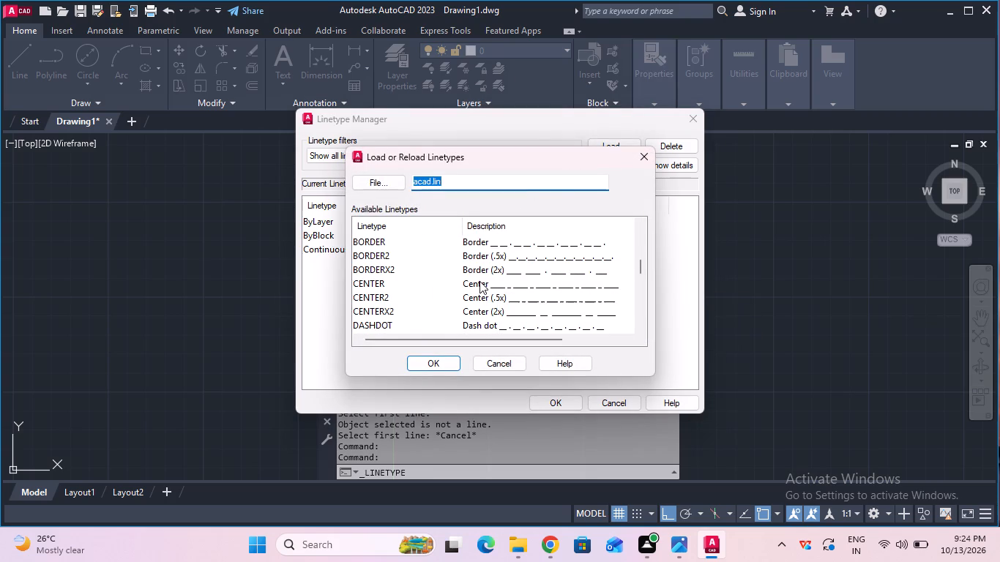
left_click(428, 361)
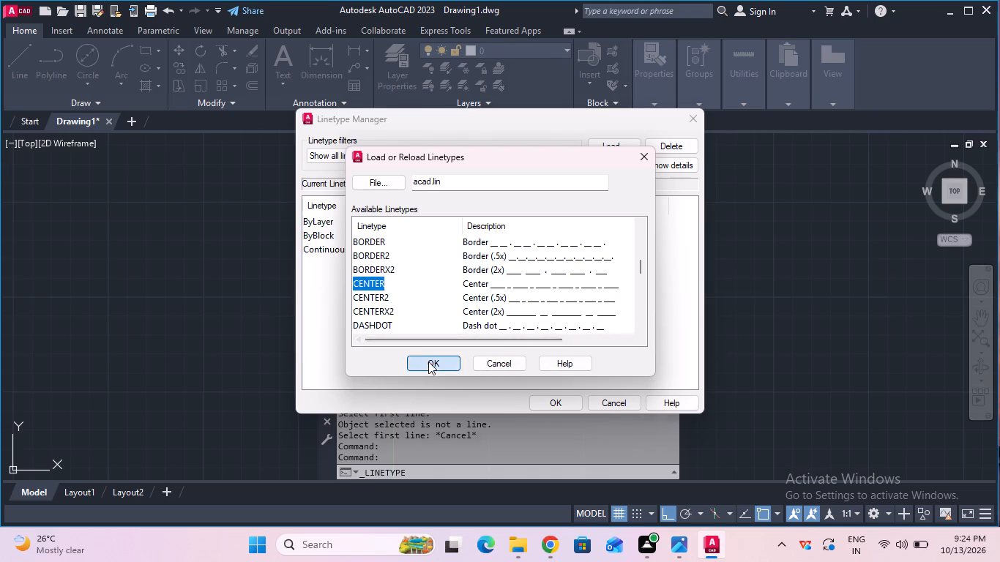
left_click(556, 404)
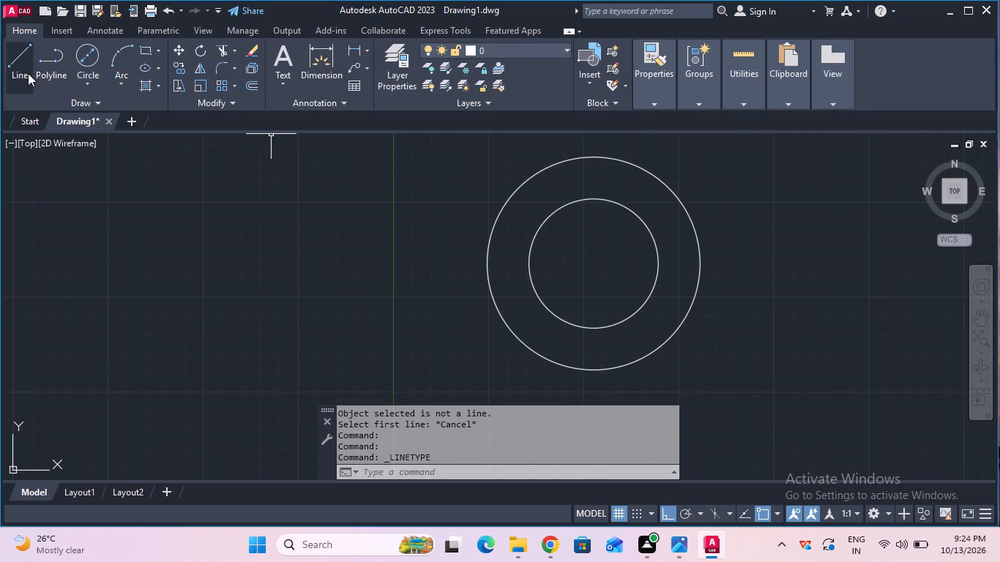
Make CENTER the current linetype for new objects.
left_click(28, 73)
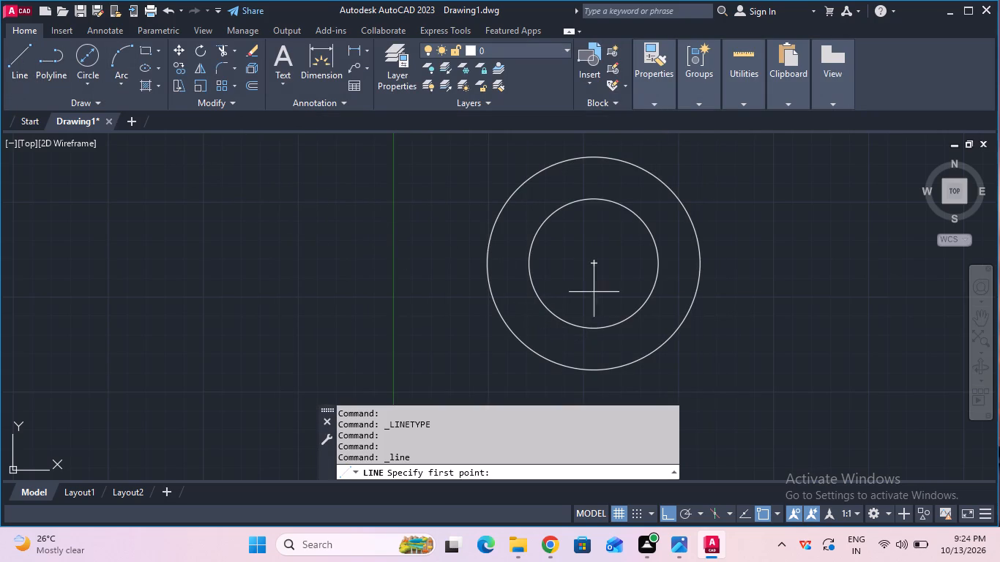
left_click(699, 150)
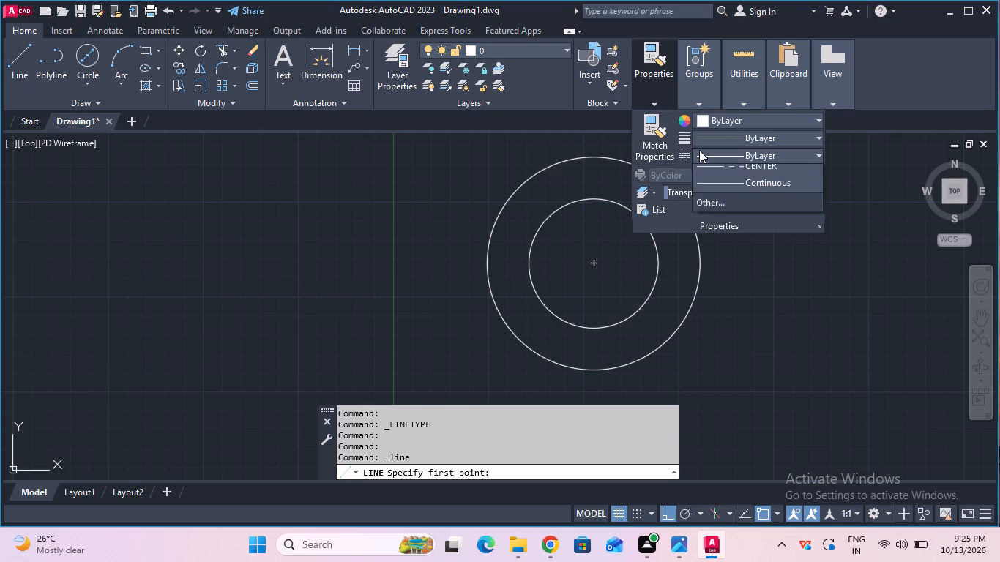
left_click(717, 206)
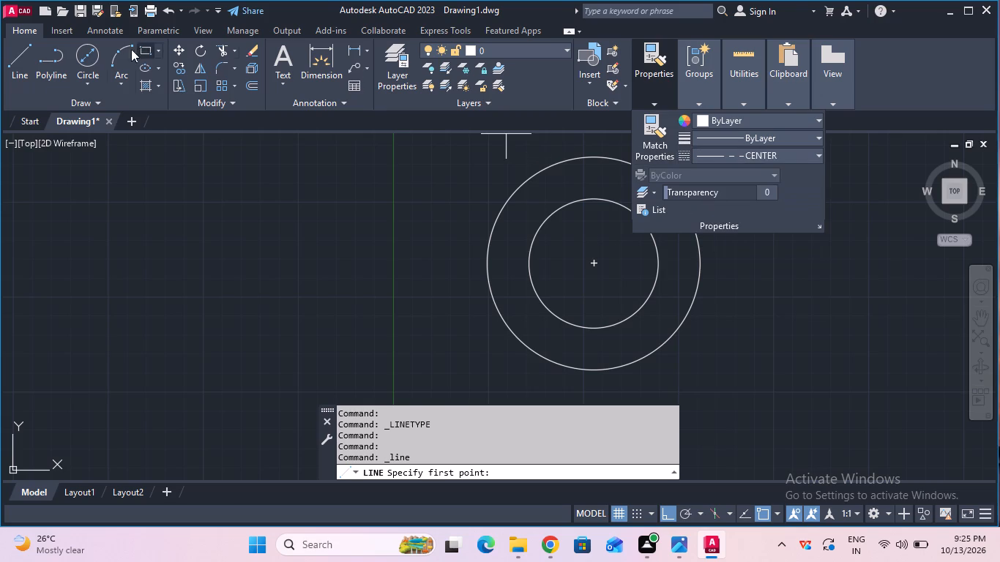
Draw a vertical centre line across the outer circle from its top quadrant to its bottom quadrant.
left_click(7, 59)
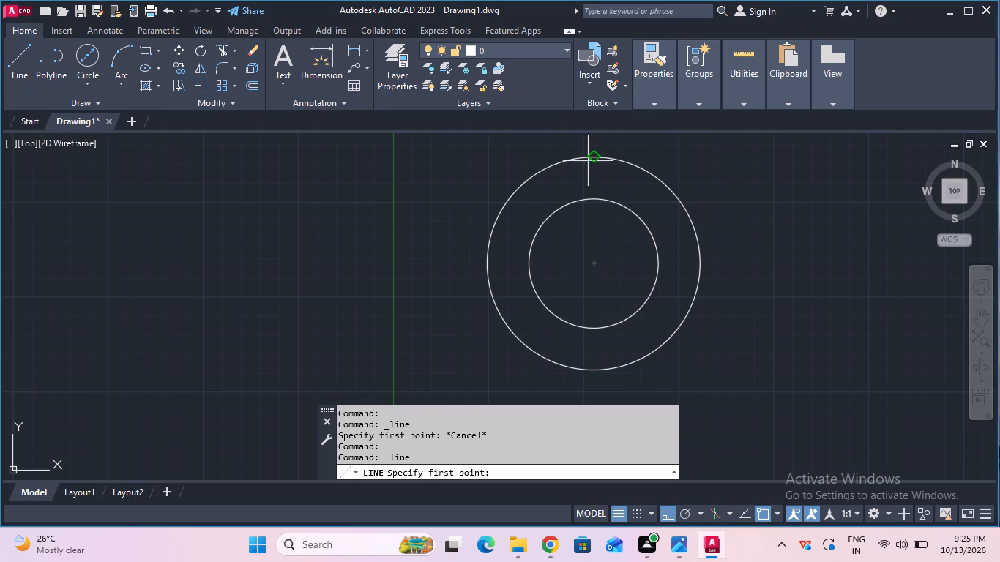
left_click(590, 153)
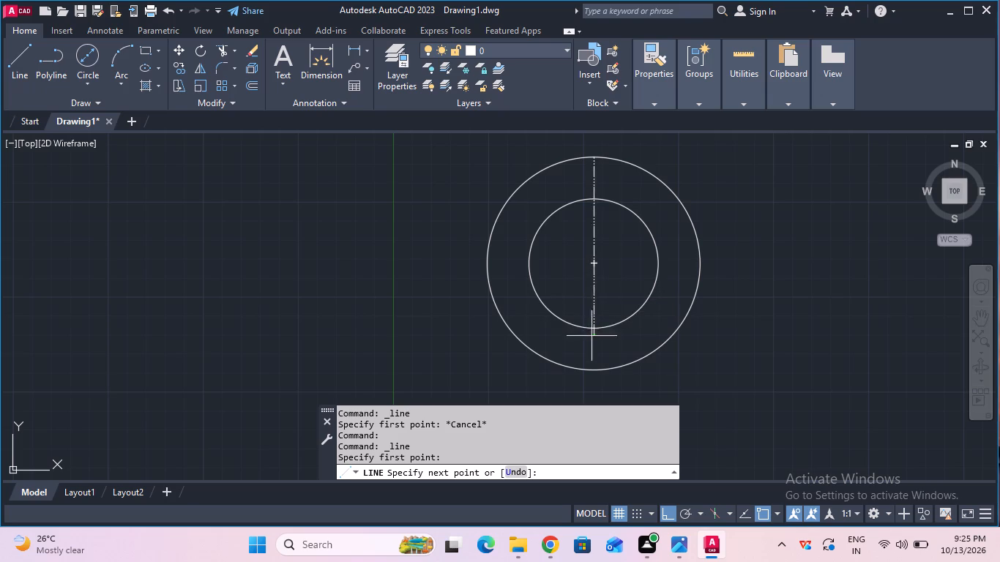
left_click(591, 369)
key("Escape")
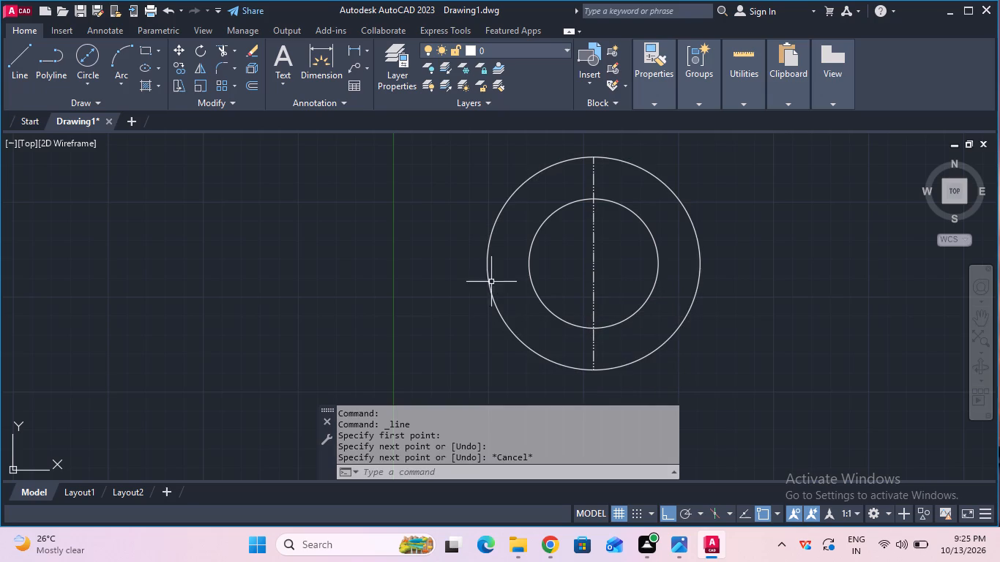
Draw a horizontal centre line across the outer circle from its left quadrant to its right quadrant.
left_click(15, 59)
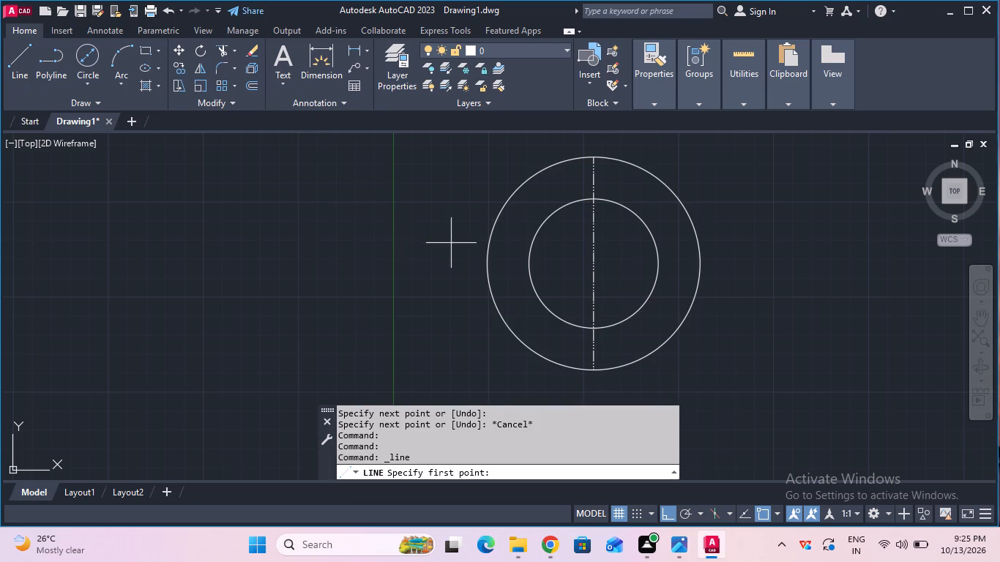
left_click(488, 261)
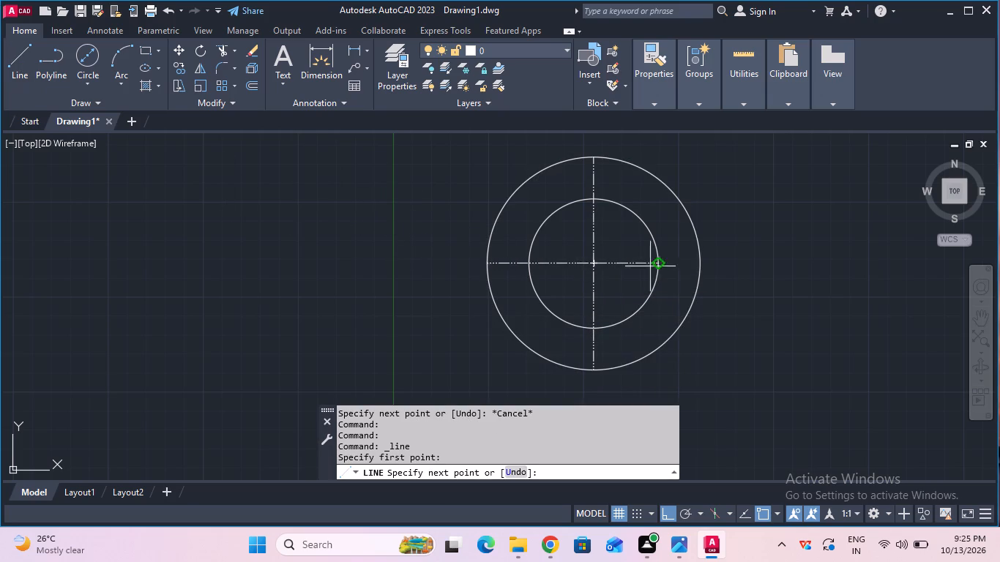
left_click(700, 266)
key("Escape")
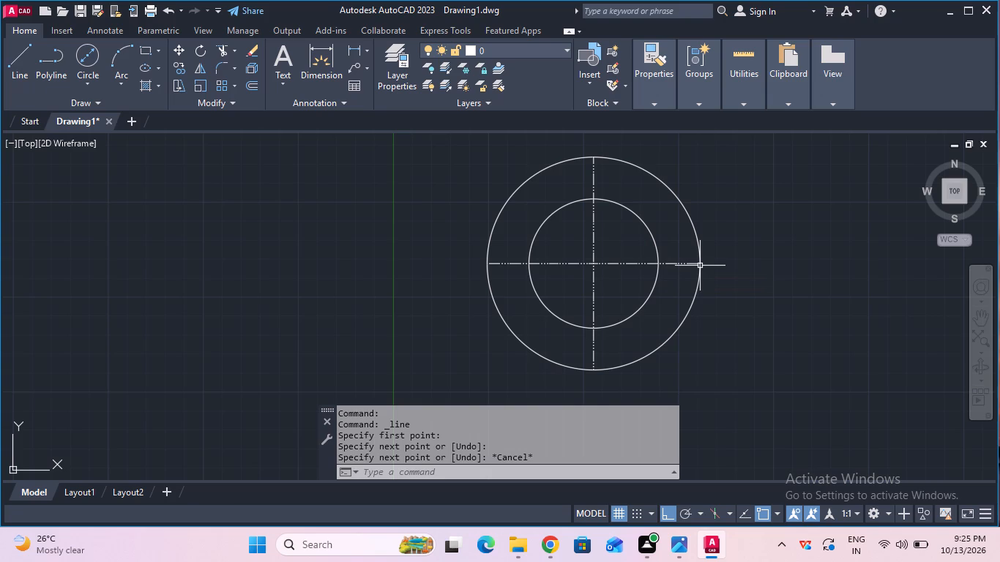
Turn on polar tracking with the 45, 90, 135, 180 degree angle increments.
scroll(625, 233, "up", 1)
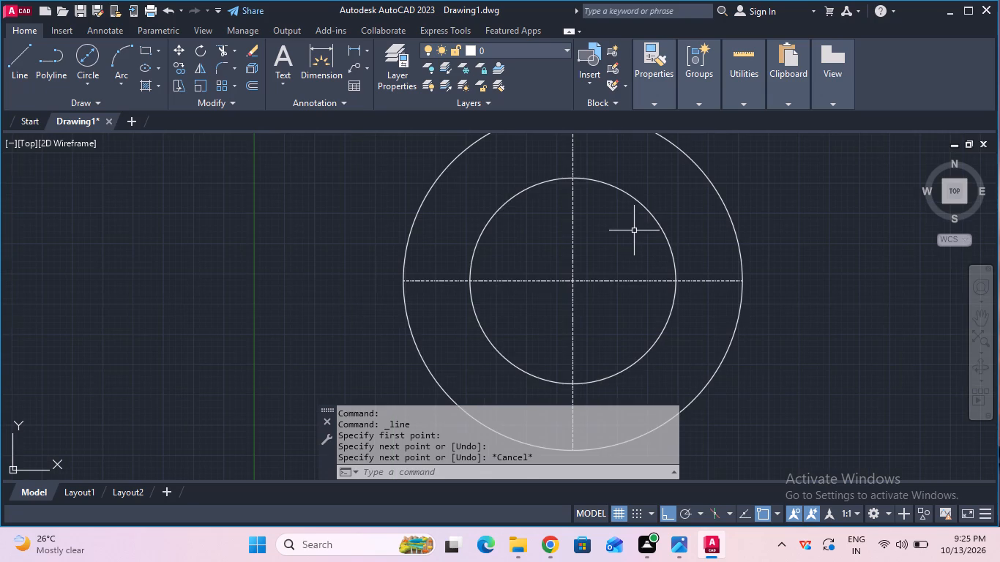
left_click(678, 503)
left_click(682, 511)
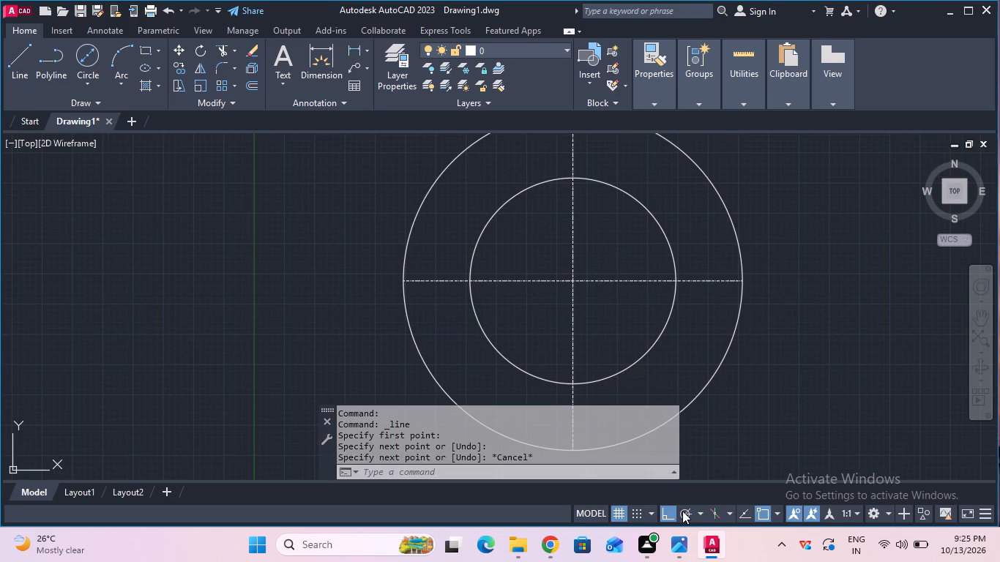
left_click(698, 512)
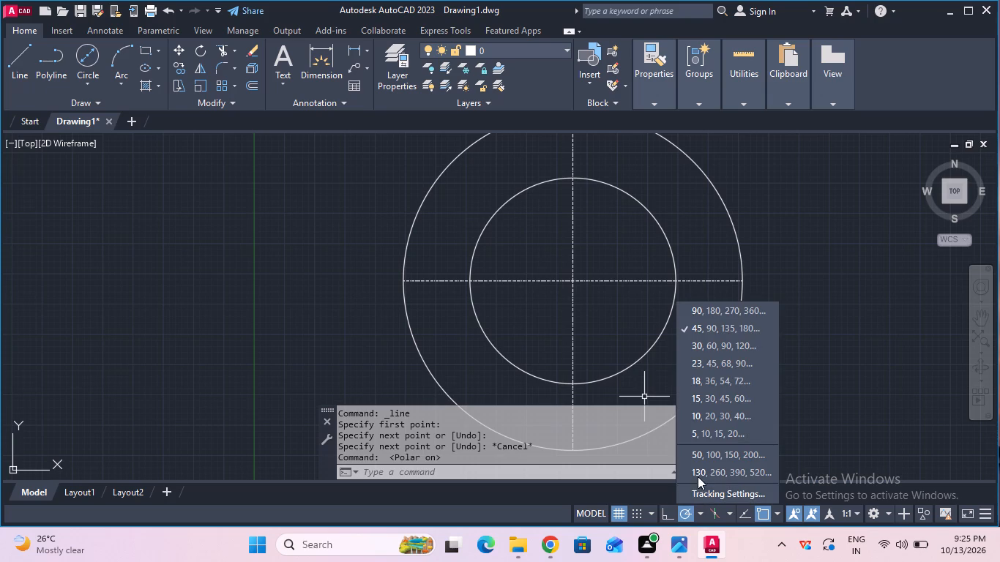
left_click(700, 325)
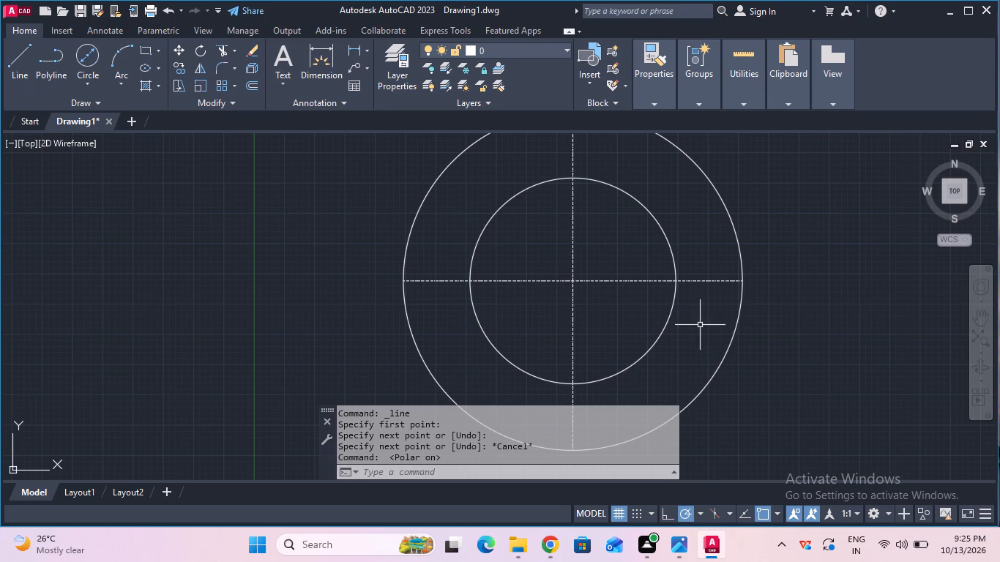
Draw a diagonal centre line from the circles' centre to the upper-left part of the outer circle along the 135-degree tracking direction.
scroll(647, 288, "down", 1)
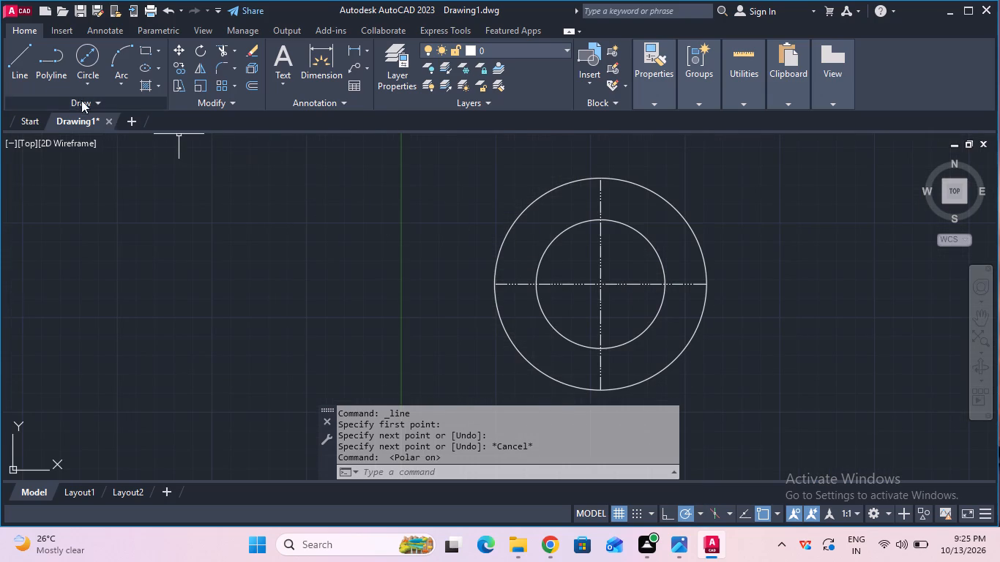
left_click(32, 75)
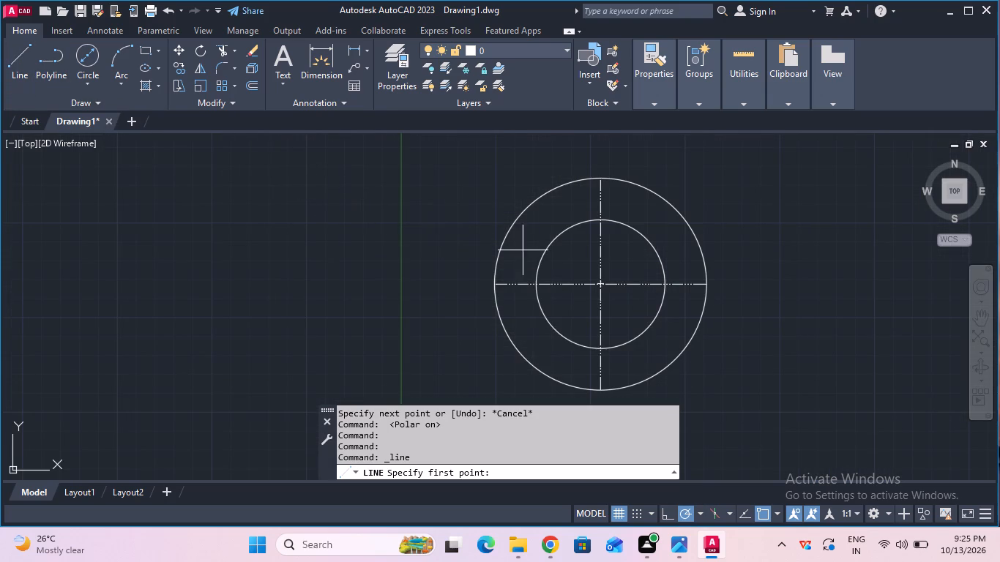
left_click(600, 280)
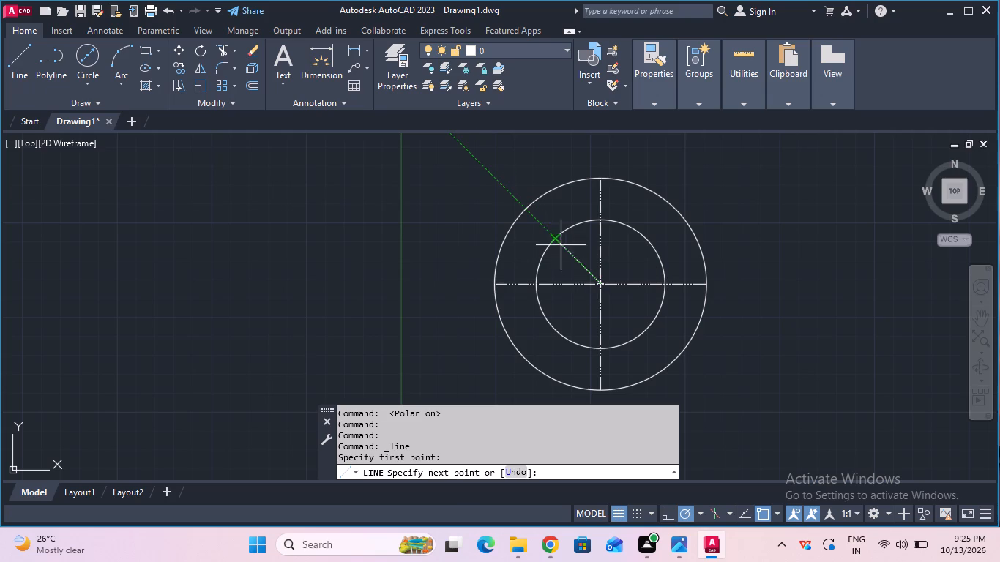
left_click(528, 211)
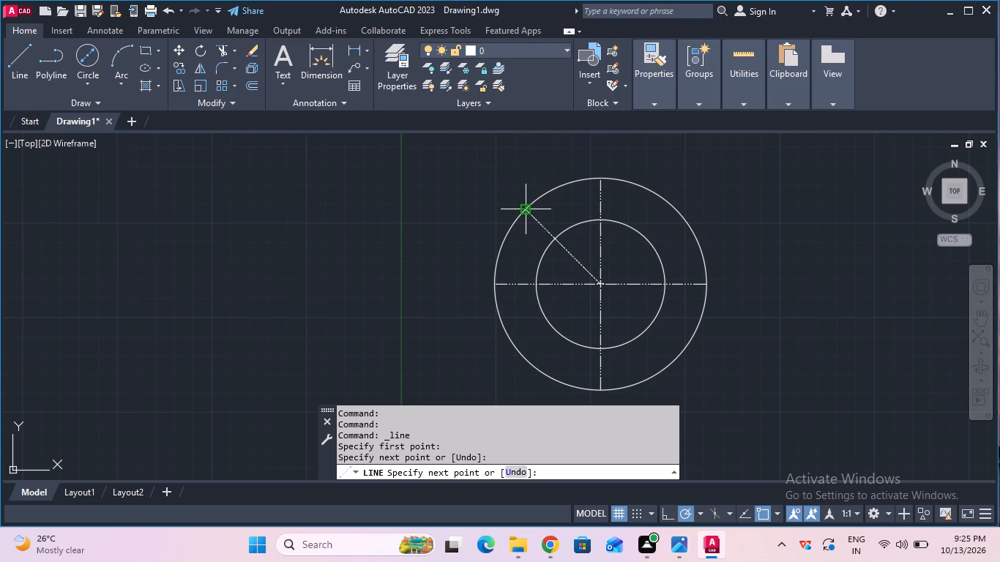
key("Escape")
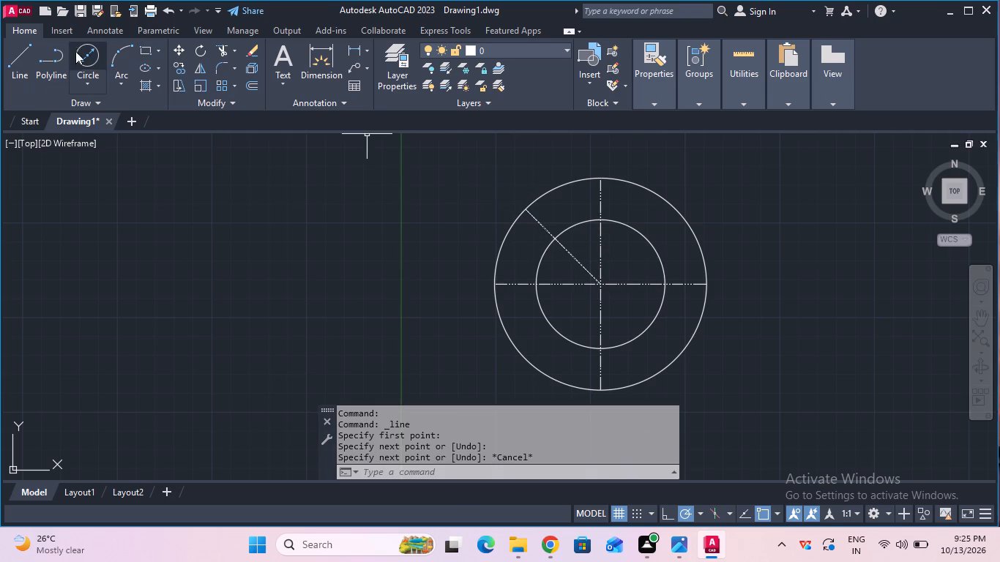
Draw a second diagonal centre line from the circles' centre to the upper-right part of the outer circle.
left_click(17, 58)
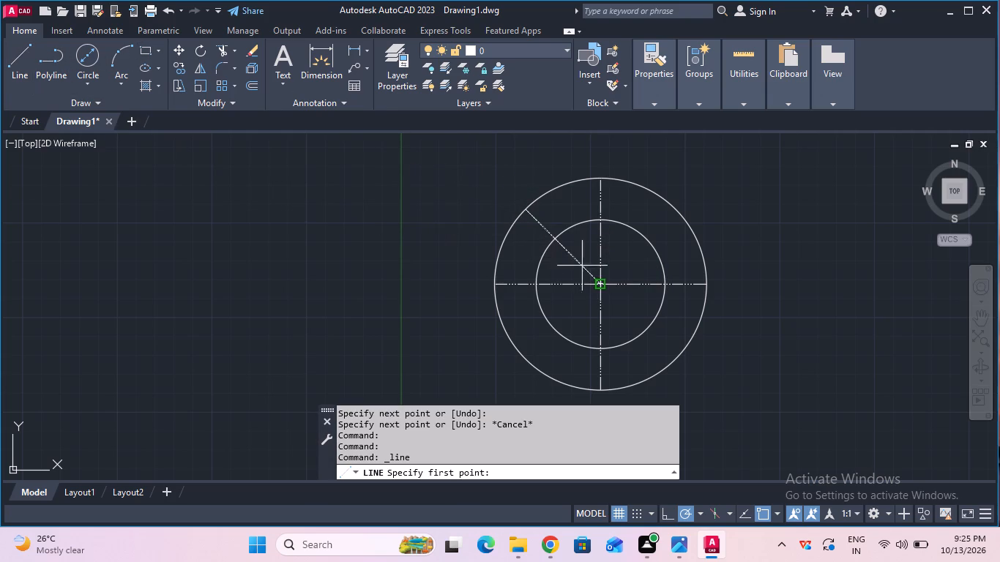
left_click(603, 279)
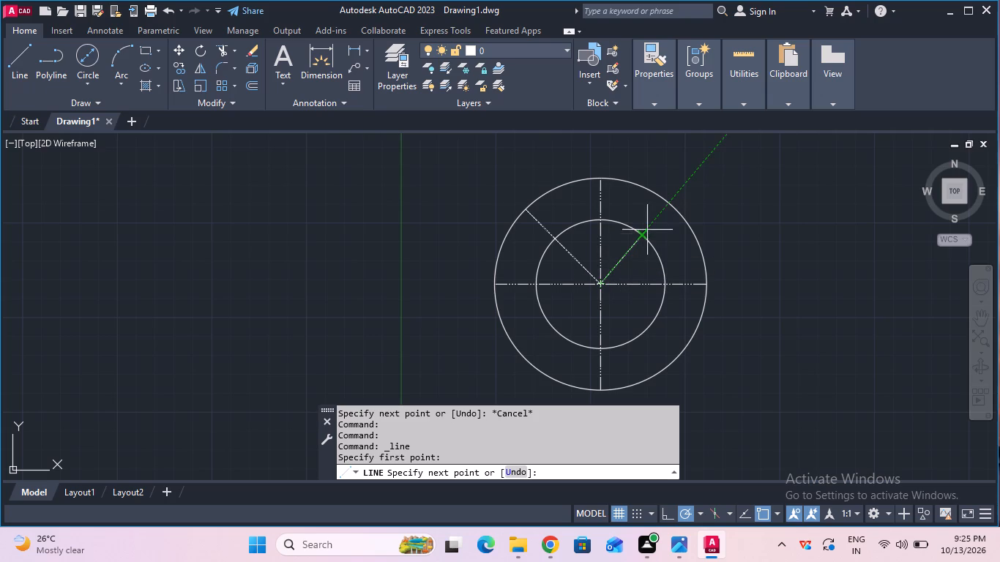
left_click(666, 206)
key("Escape")
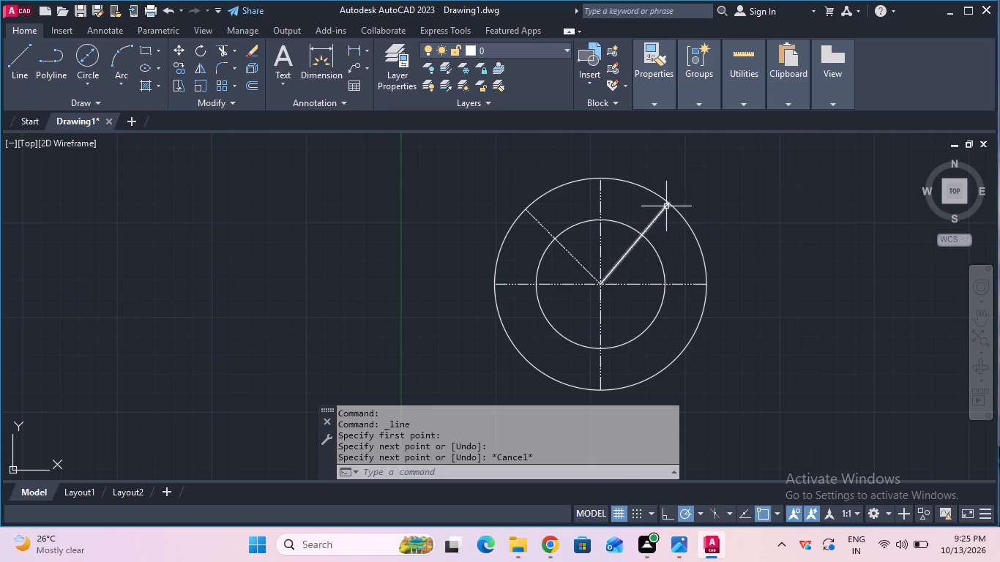
Extend both diagonal centre lines through the centre to the opposite side of the outer circle.
scroll(666, 206, "up", 1)
scroll(666, 206, "down", 1)
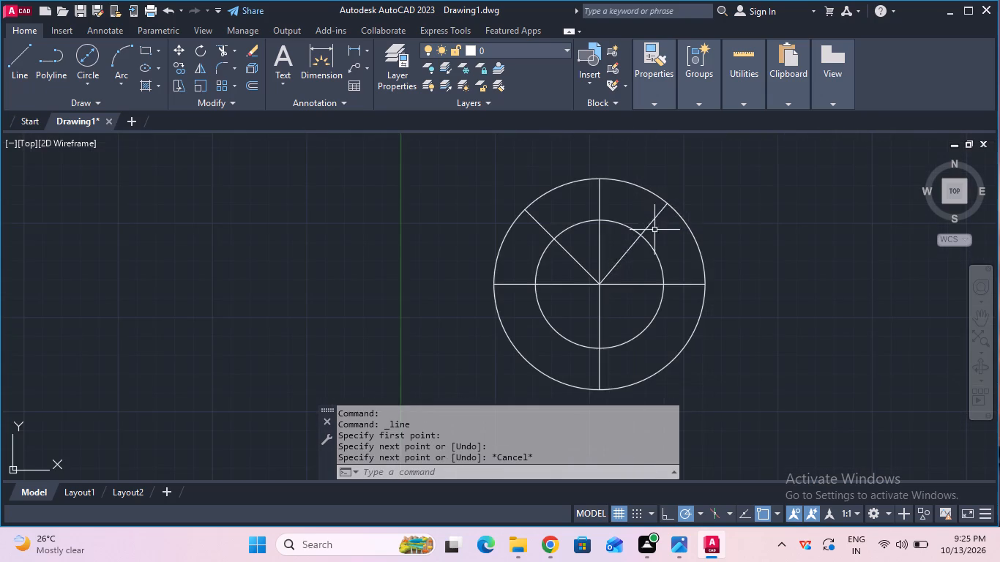
scroll(646, 247, "up", 2)
scroll(646, 247, "down", 2)
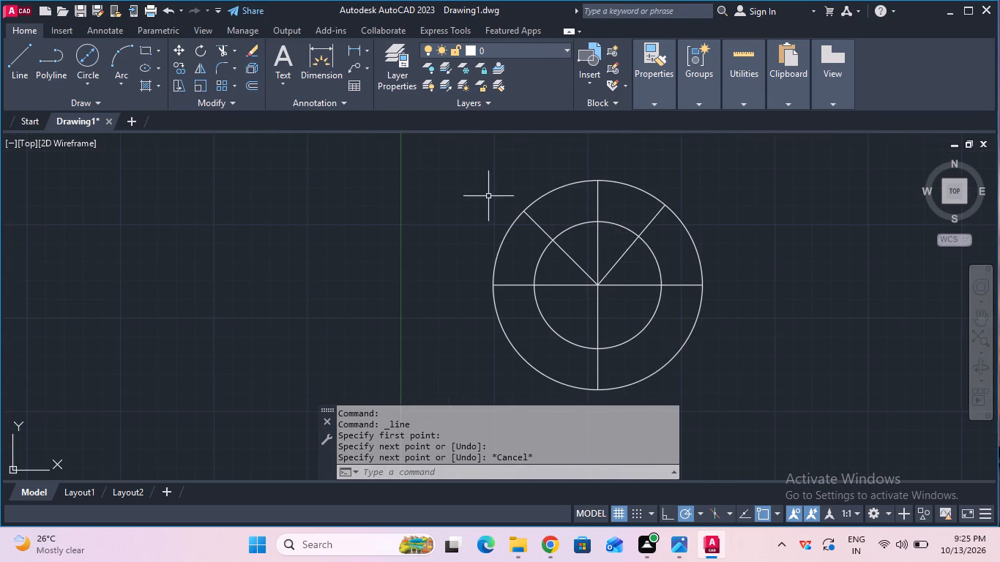
left_click(234, 56)
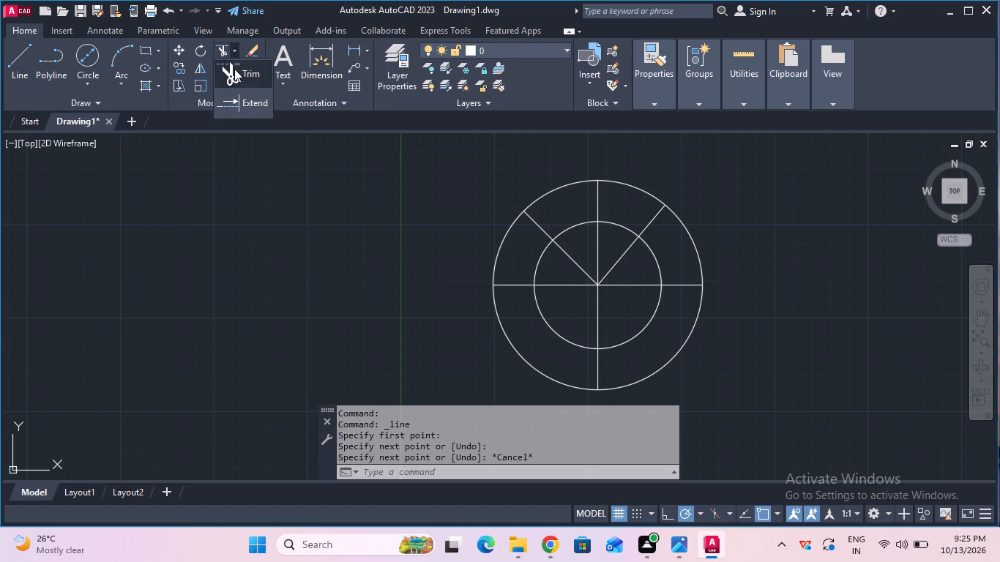
left_click(236, 91)
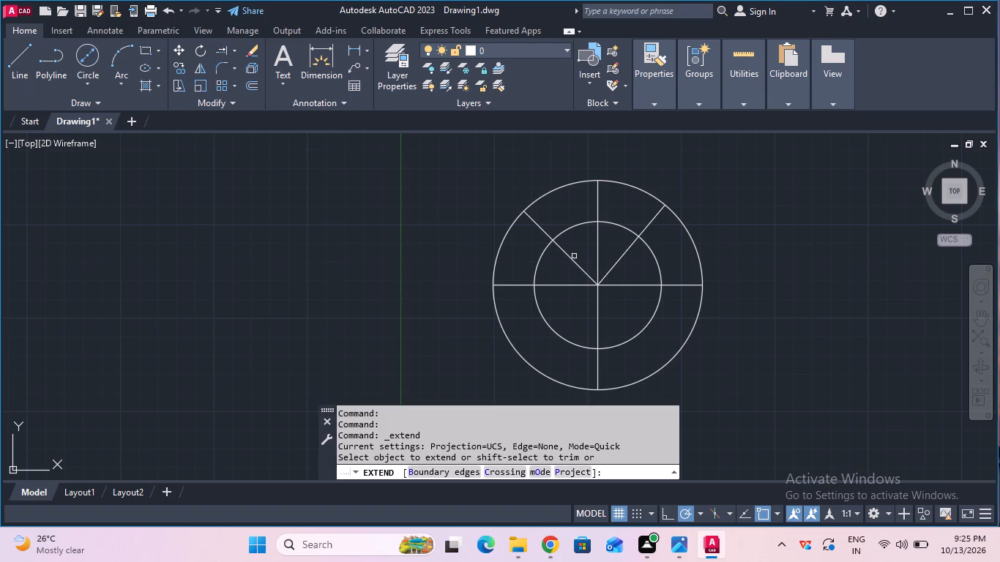
double_click(574, 262)
left_click(574, 262)
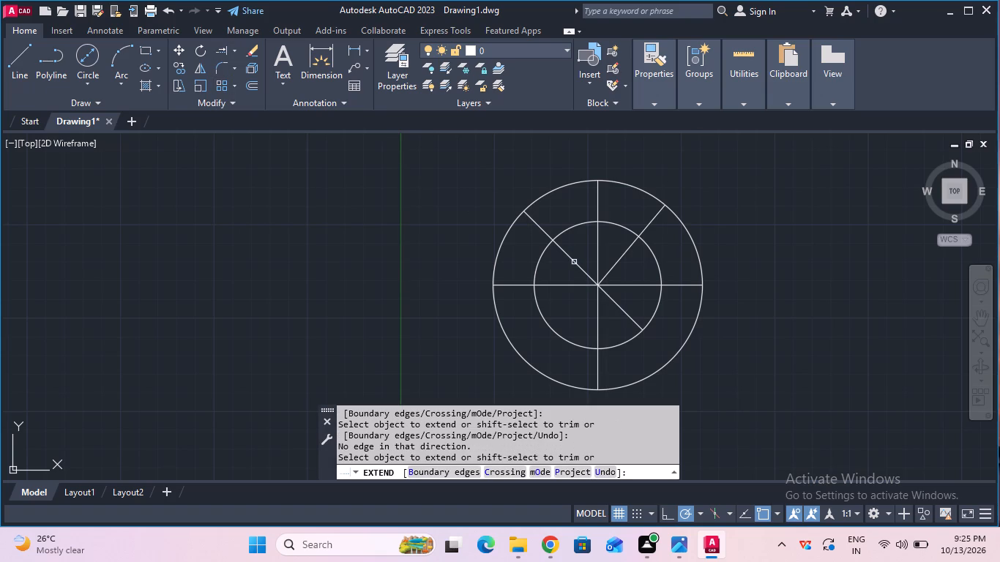
left_click(575, 262)
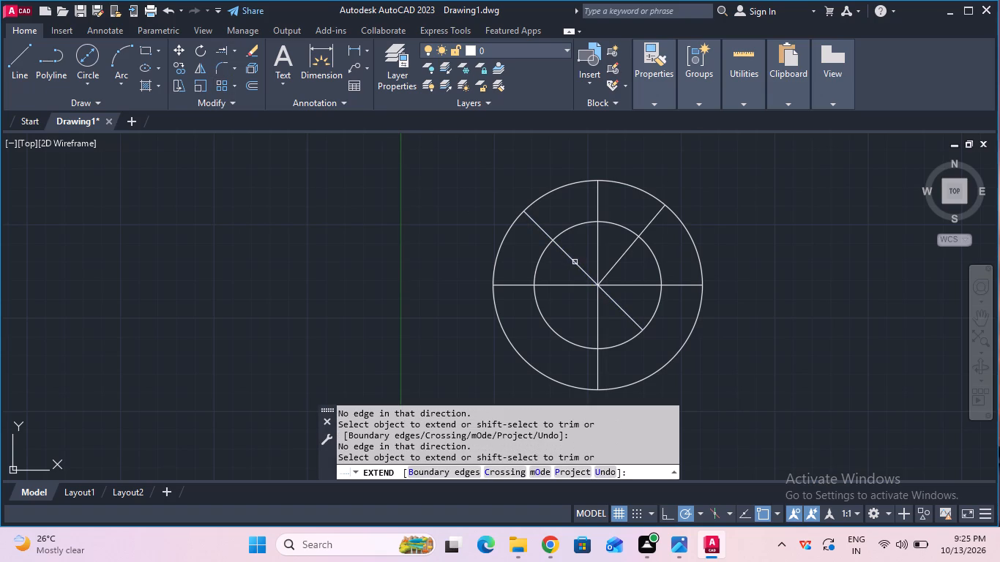
left_click(626, 318)
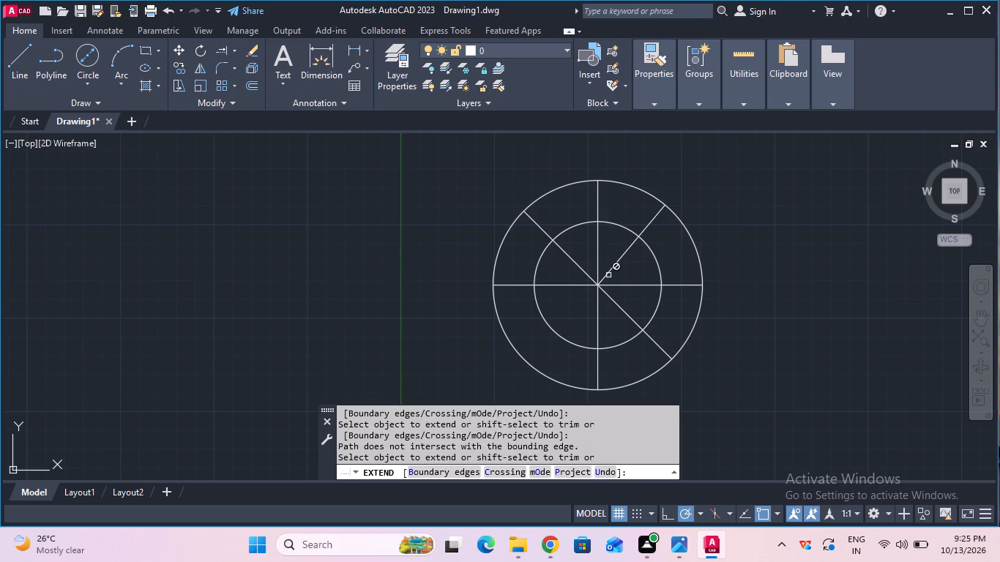
left_click(610, 269)
left_click(590, 292)
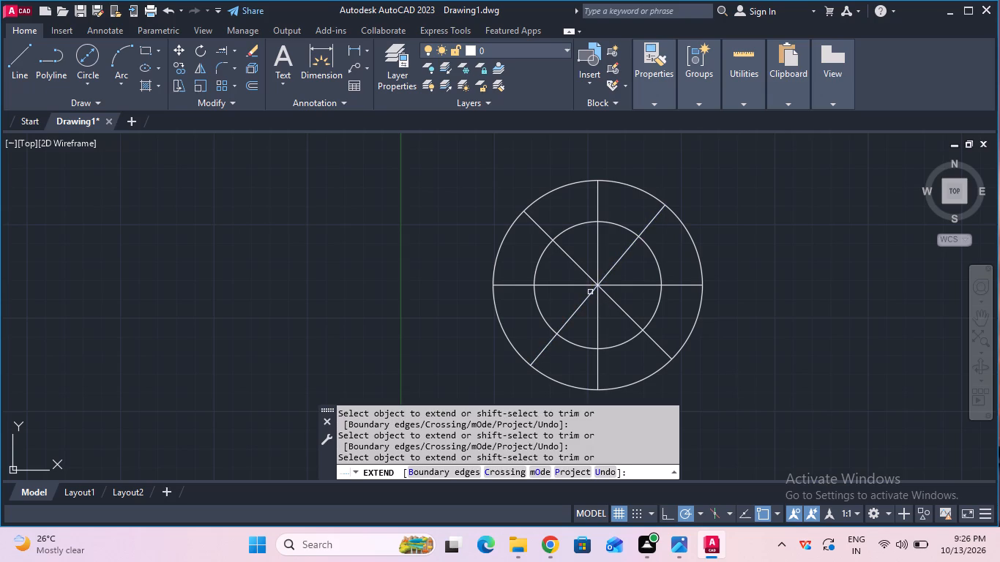
key("Escape")
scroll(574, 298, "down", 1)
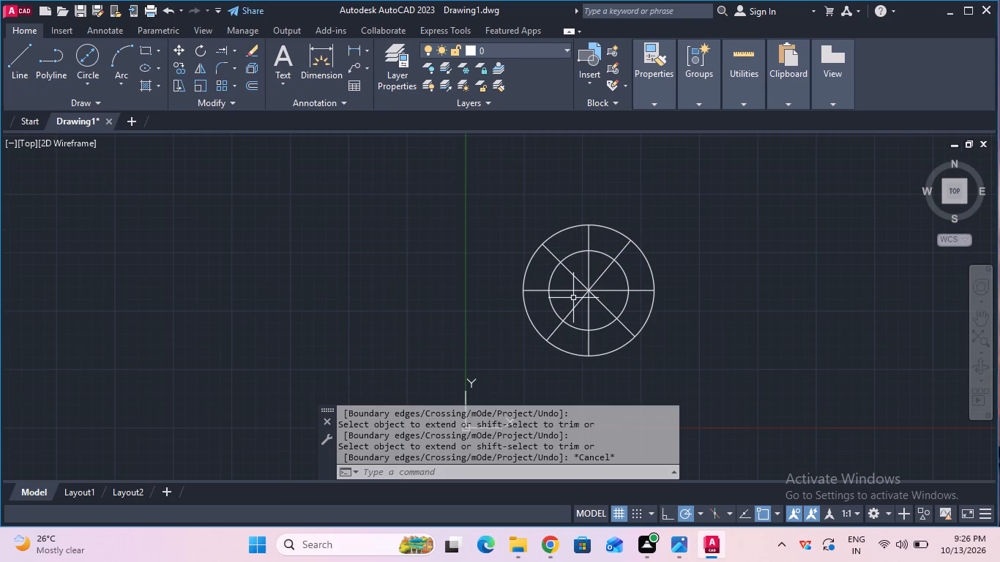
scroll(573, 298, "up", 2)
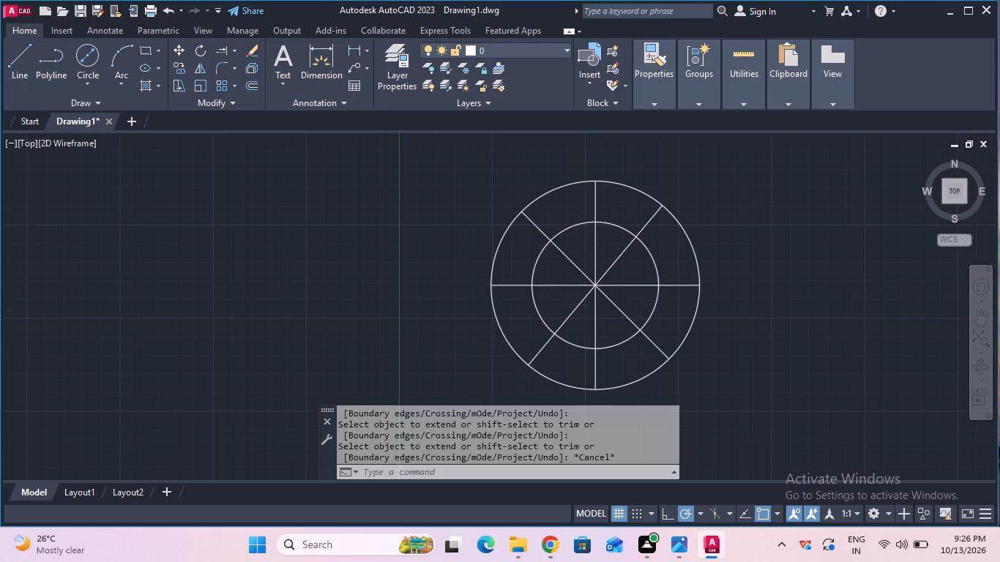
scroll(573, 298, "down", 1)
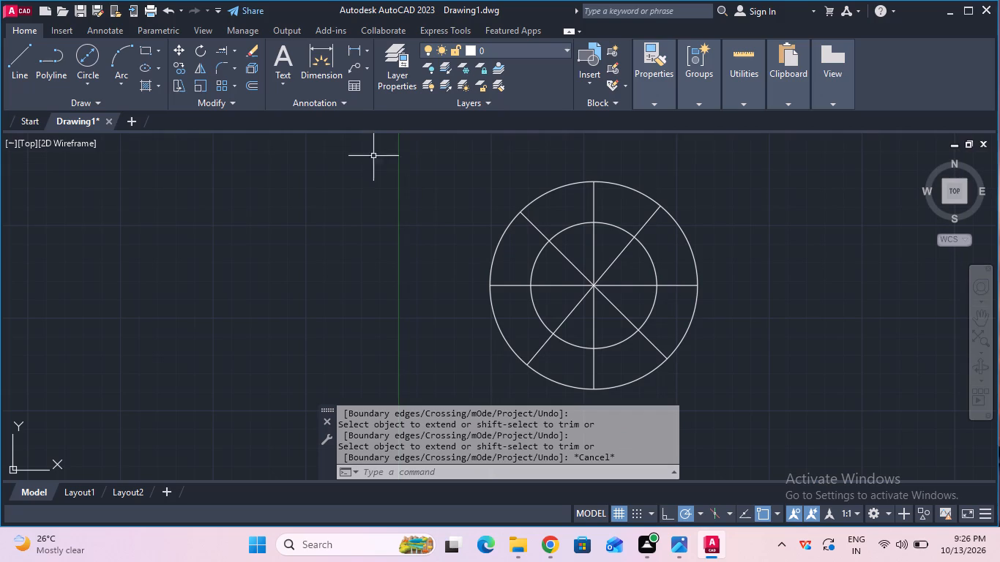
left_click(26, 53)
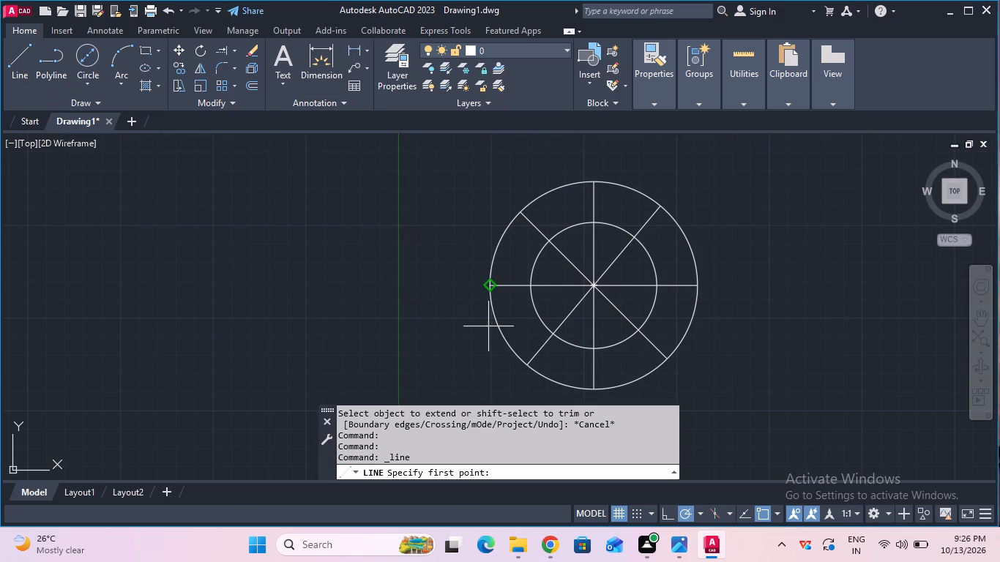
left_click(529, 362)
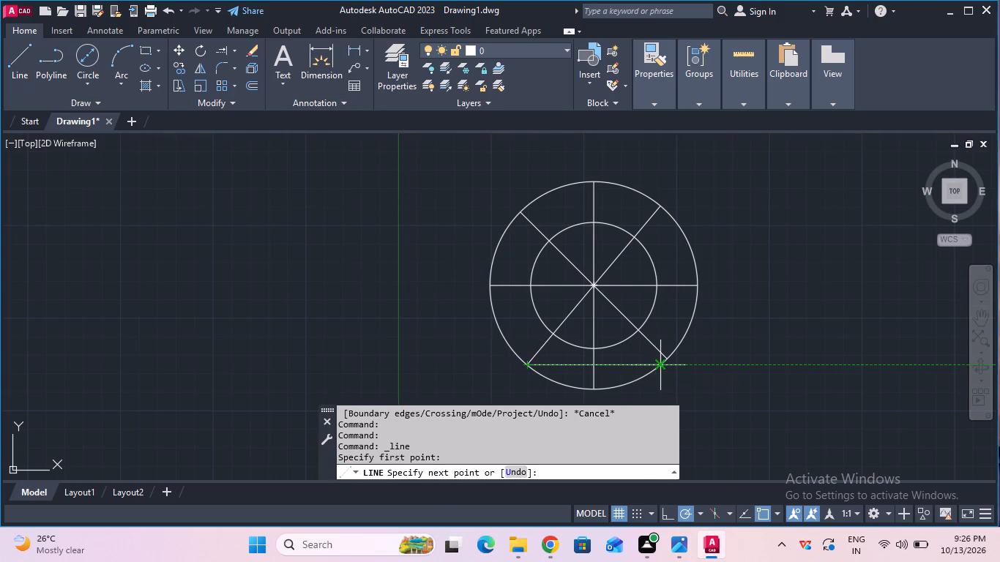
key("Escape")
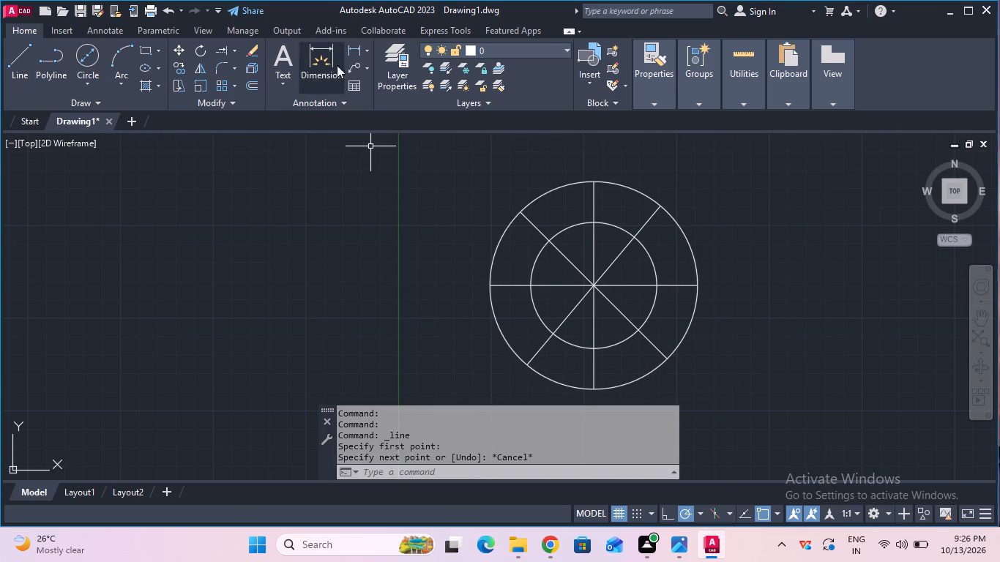
Check the upper-right to lower-left diagonal's angle against the other diagonal and the vertical axis using angular dimensions.
left_click(366, 50)
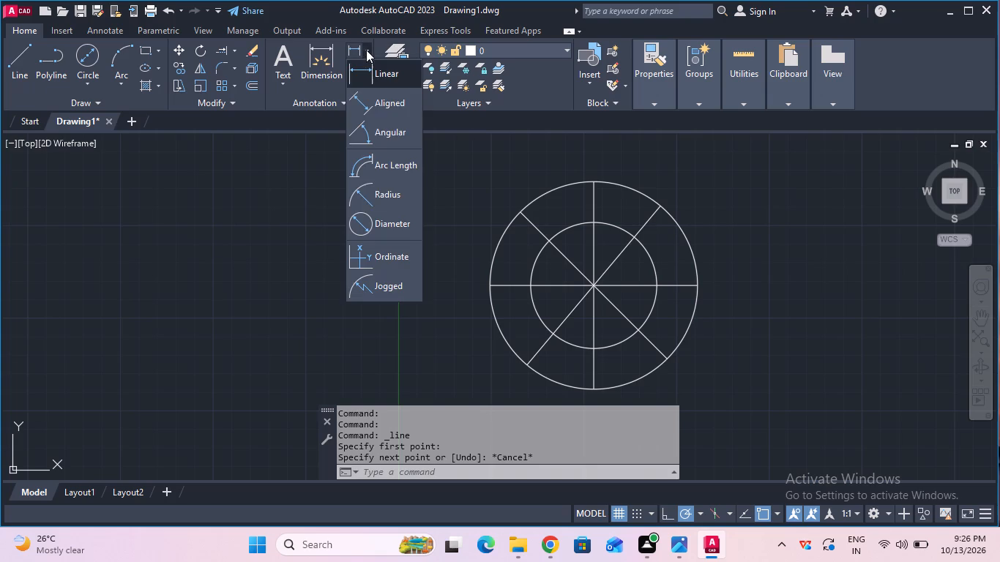
left_click(370, 134)
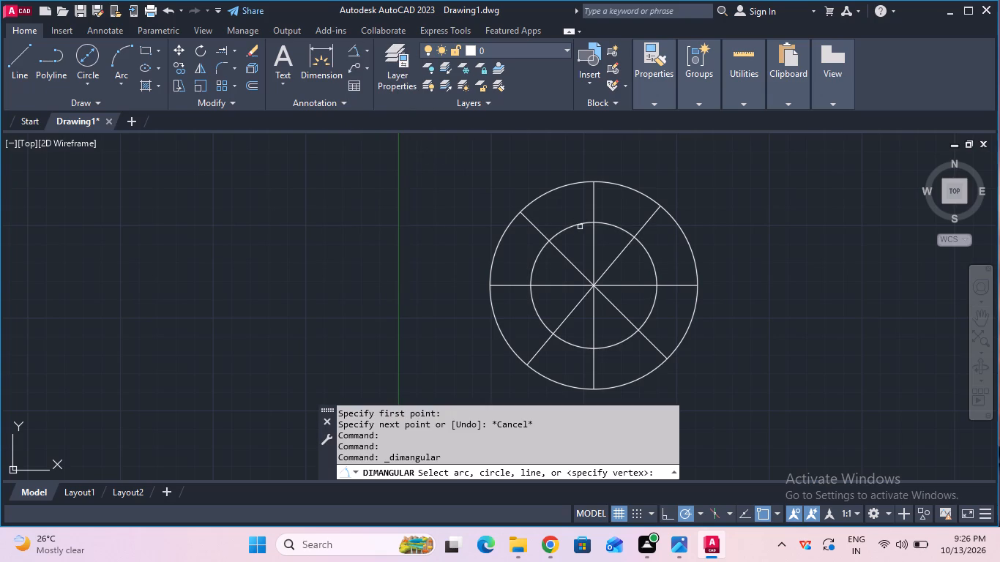
left_click(566, 255)
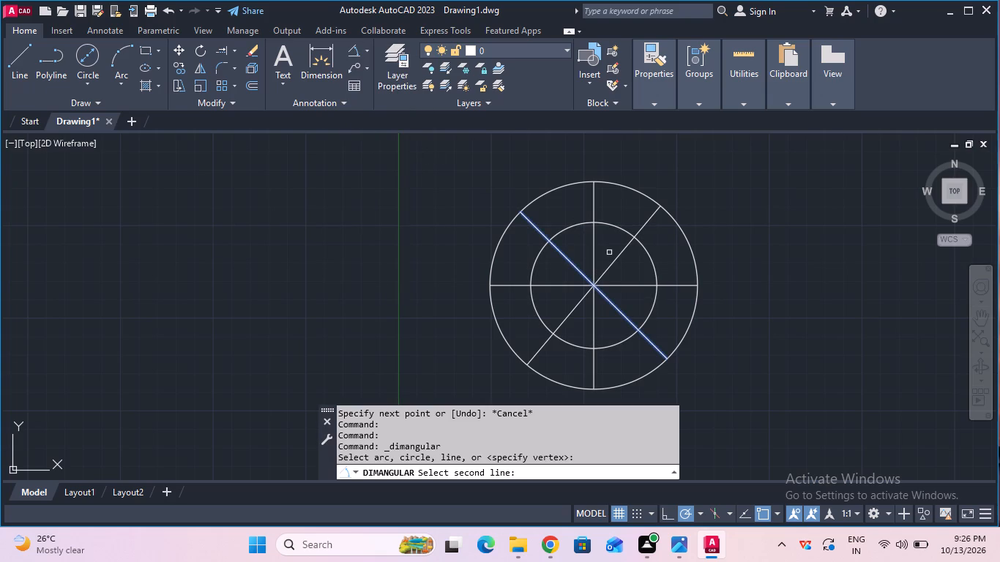
left_click(622, 252)
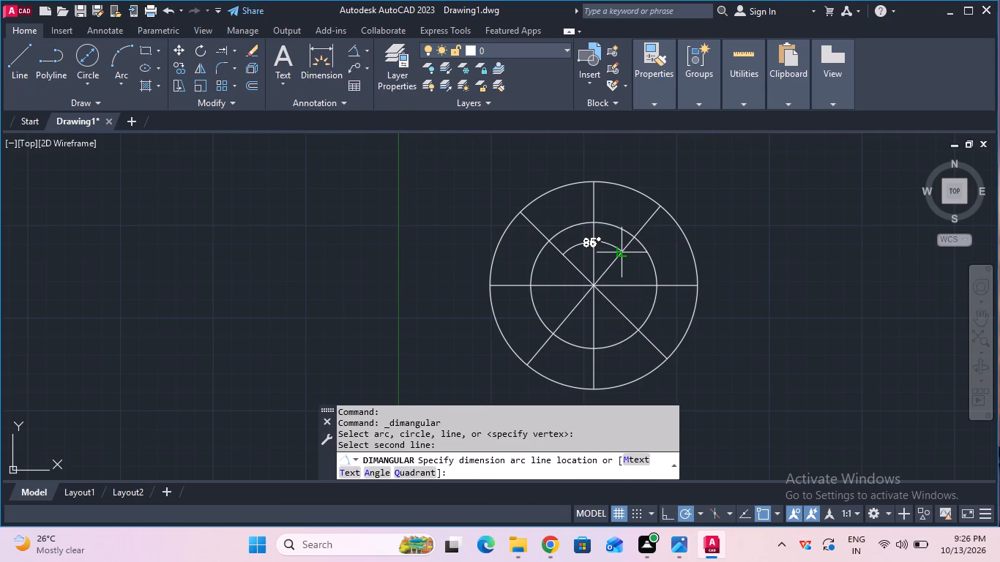
scroll(622, 252, "up", 2)
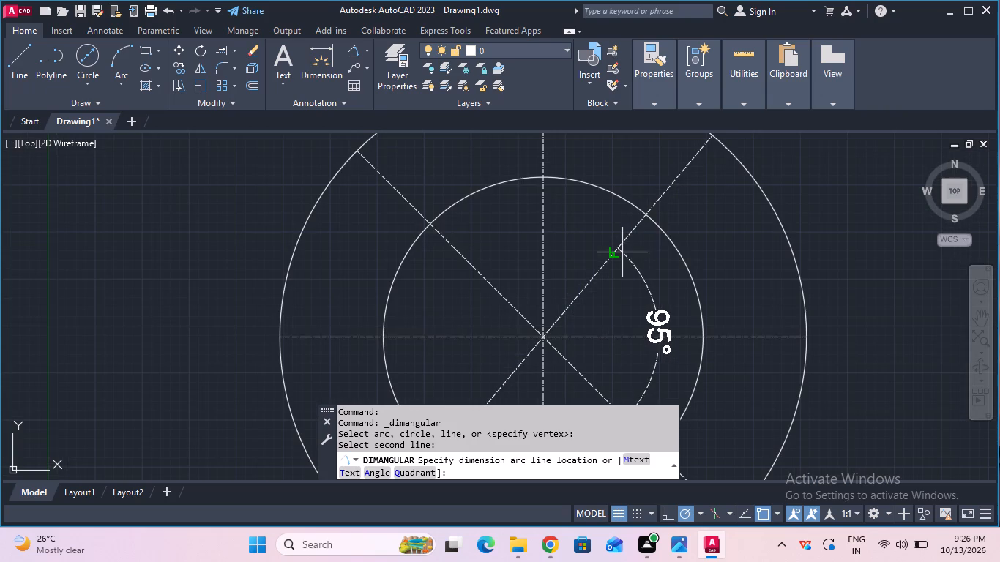
key("Escape")
scroll(622, 252, "down", 2)
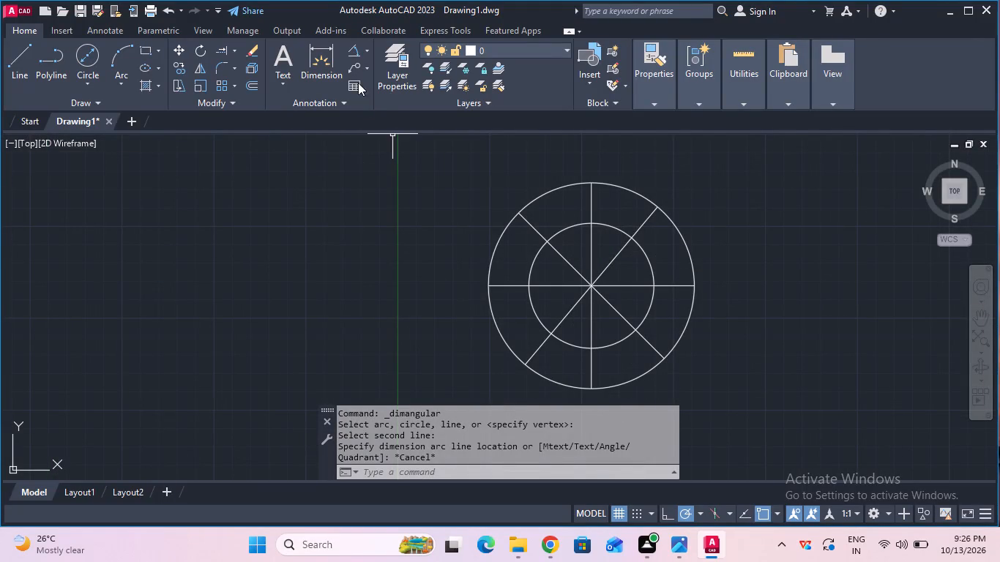
left_click(351, 42)
left_click(592, 254)
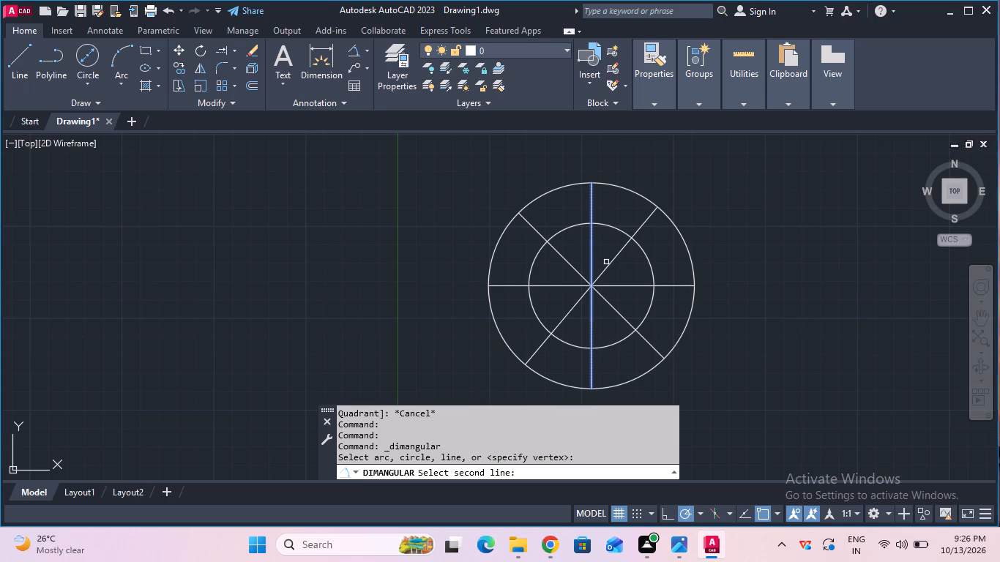
left_click(610, 261)
key("Escape")
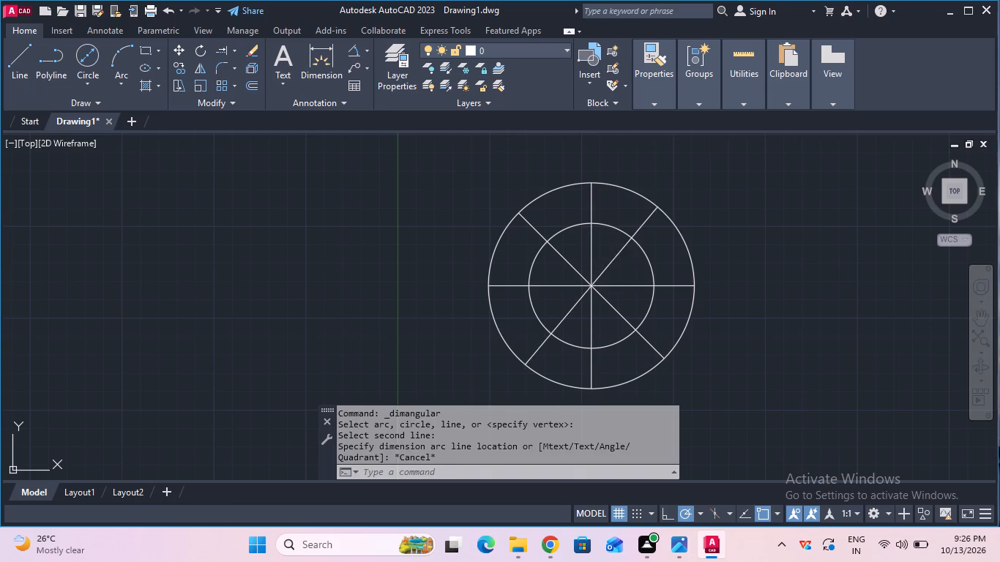
Erase the diagonal centre line running from the upper right to the lower left of the outer circle.
left_click(611, 258)
key("Delete")
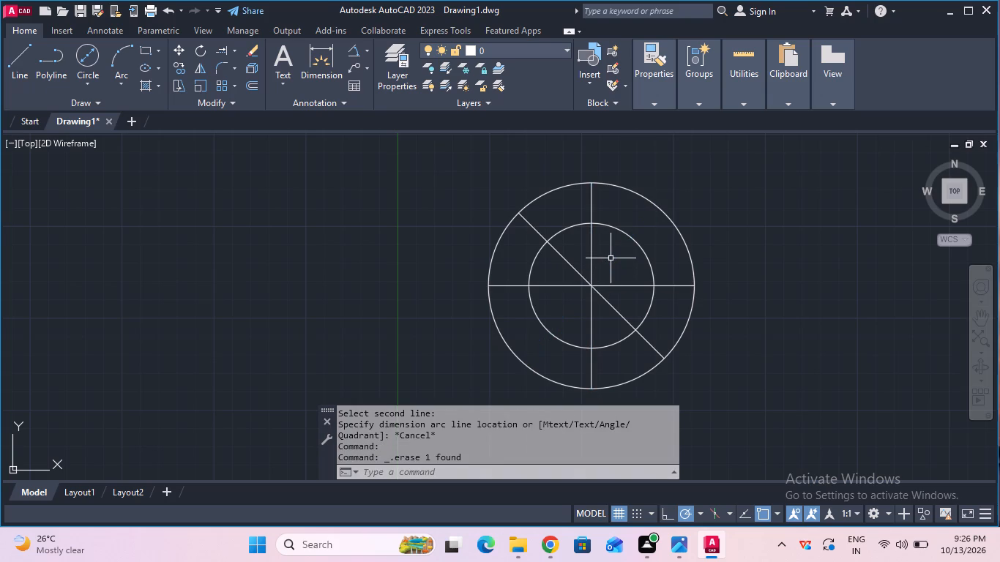
Draw a new diagonal centre line from the circles' centre to the lower-left part of the outer circle along the polar tracking direction.
left_click(18, 75)
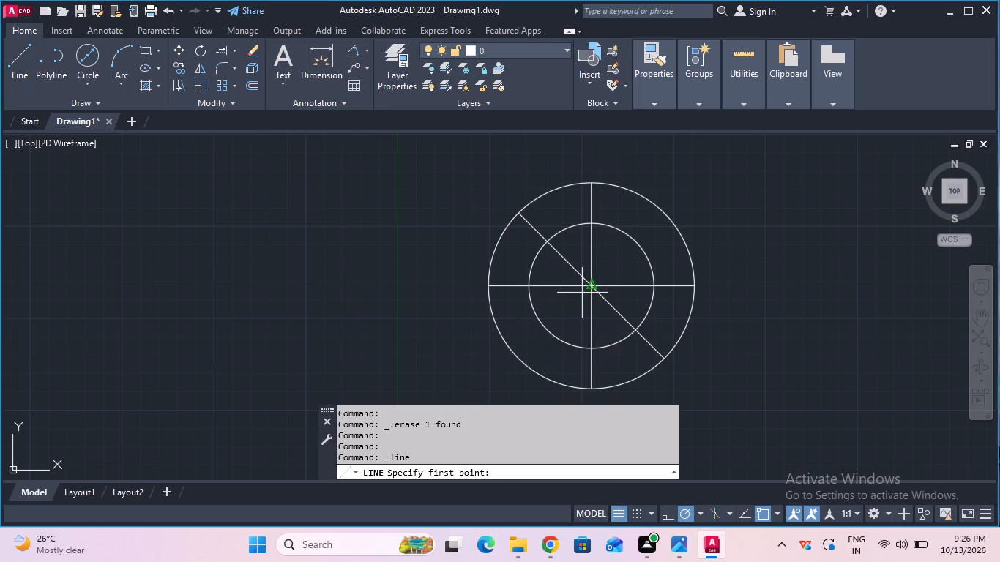
left_click(589, 289)
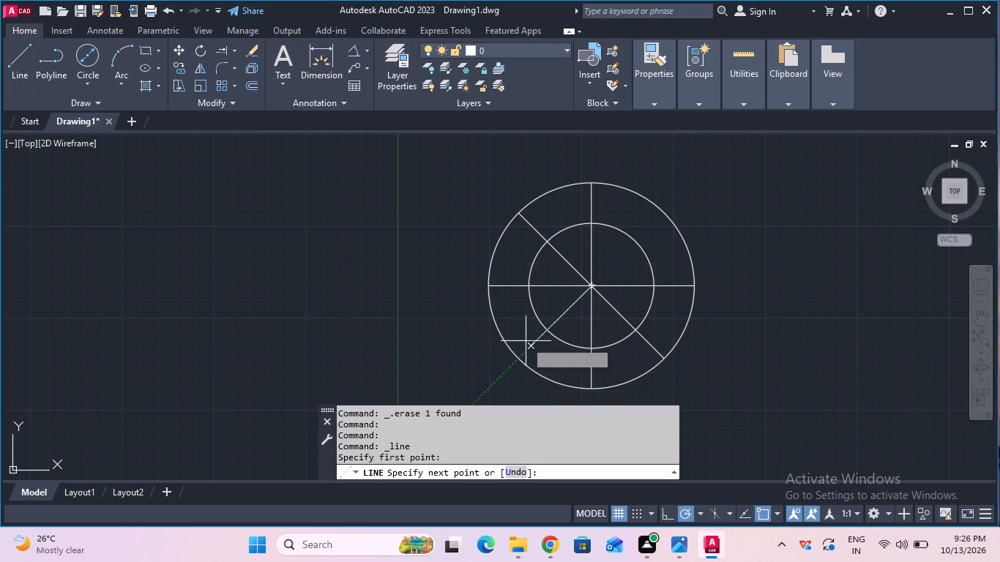
left_click(512, 354)
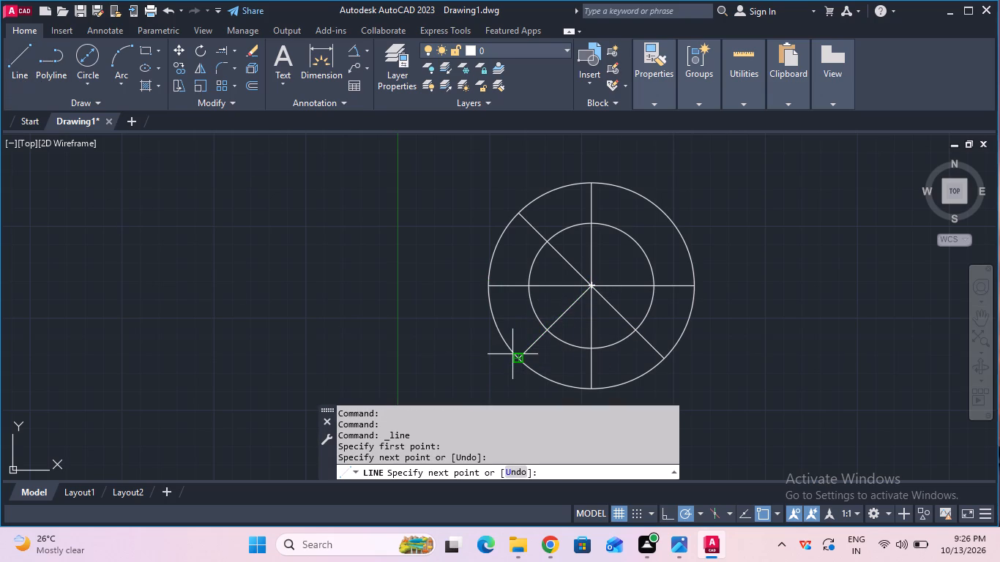
key("Escape")
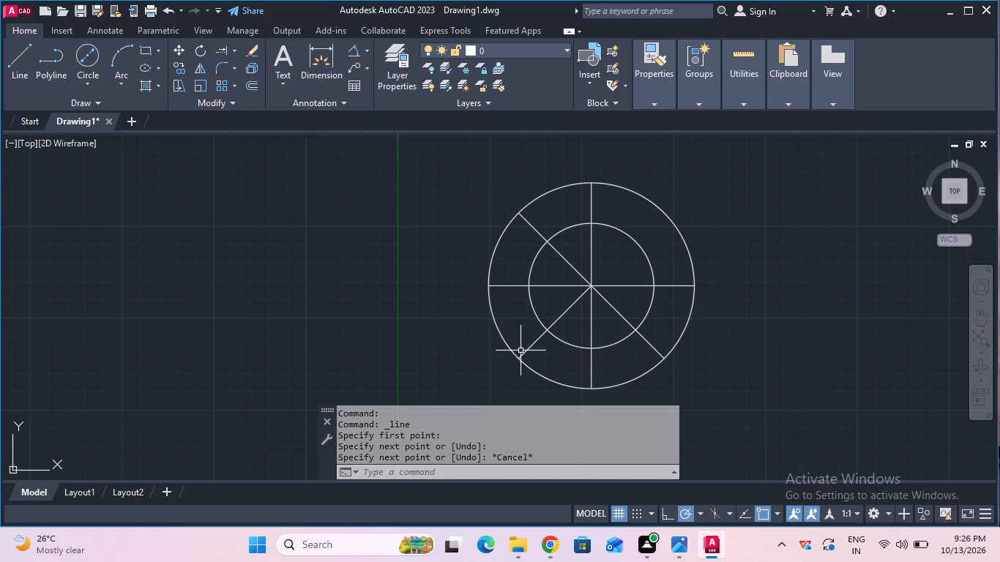
Check the angle between the vertical axis and the new lower-left diagonal using an angular dimension.
left_click(351, 50)
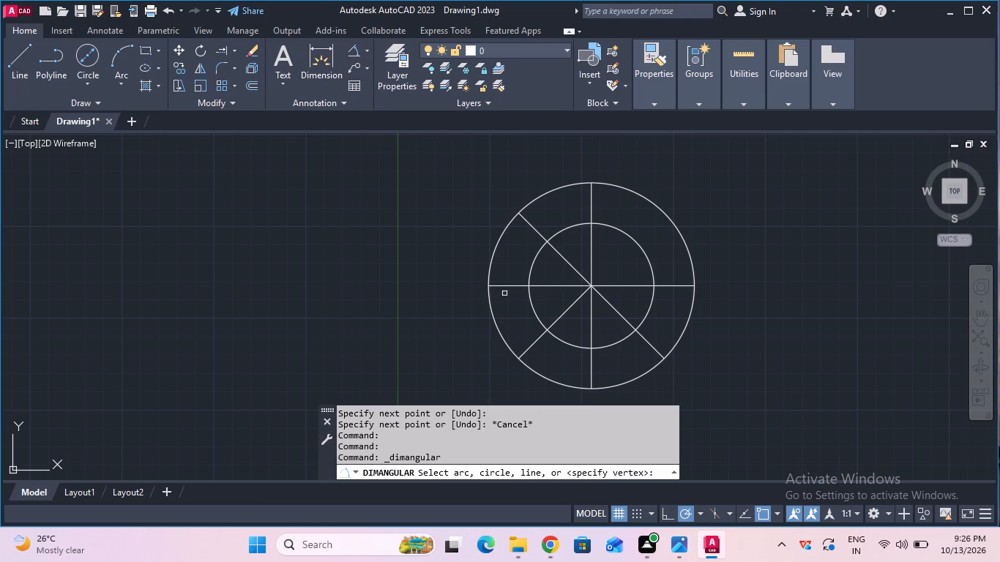
left_click(589, 329)
left_click(556, 319)
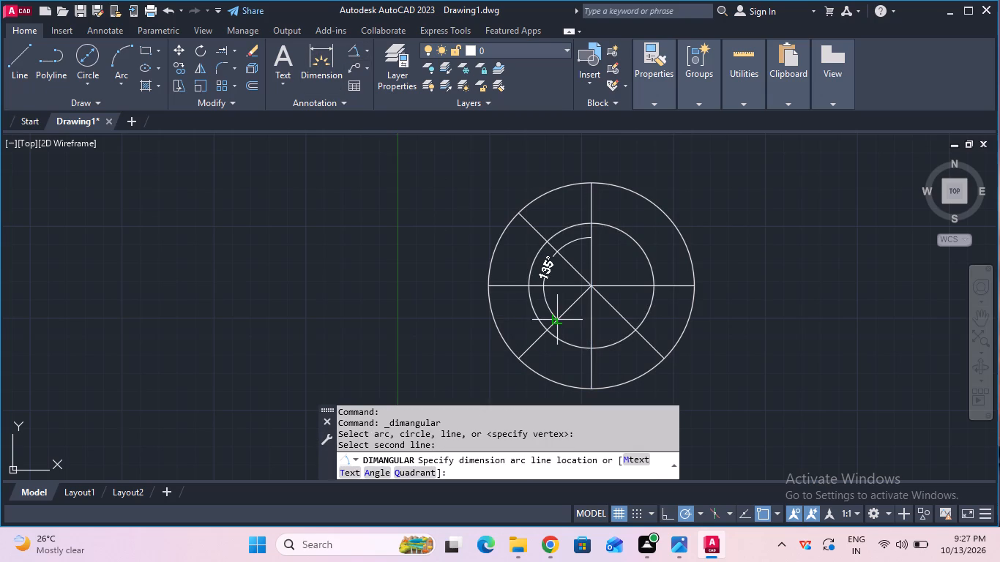
key("Escape")
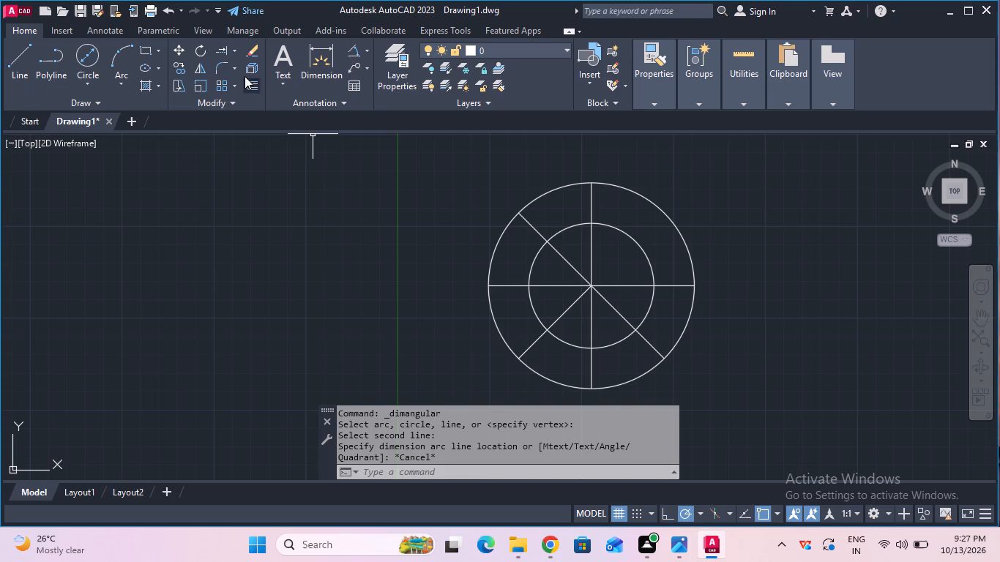
Extend the new lower-left diagonal through the centre to the upper-right part of the outer circle.
left_click(223, 48)
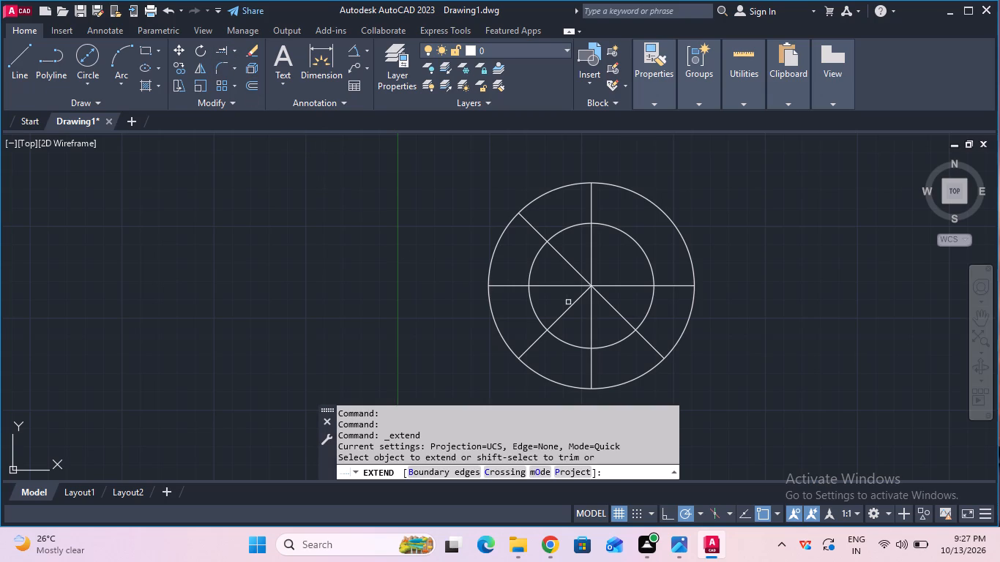
left_click(575, 302)
left_click(597, 277)
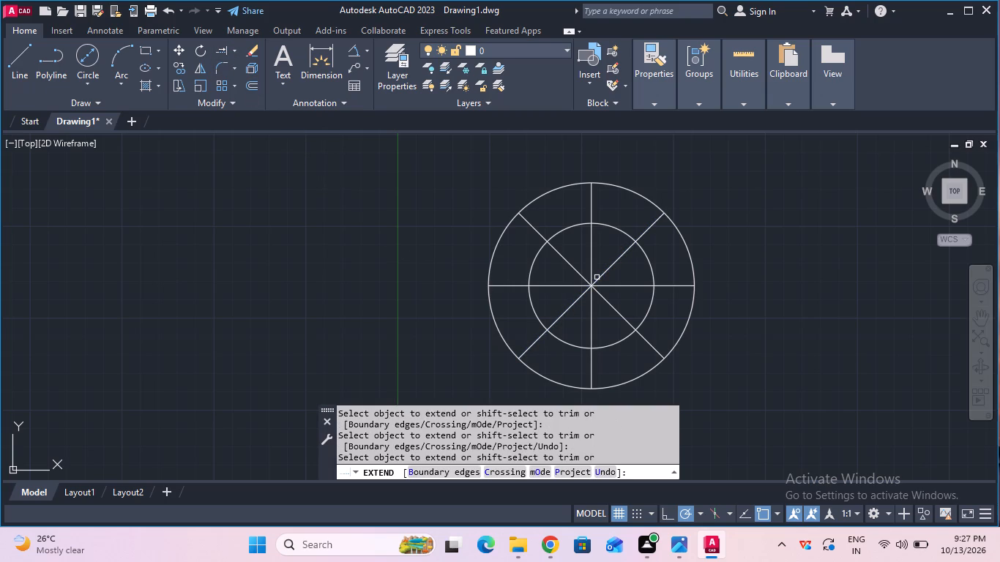
key("Escape")
scroll(597, 277, "up", 1)
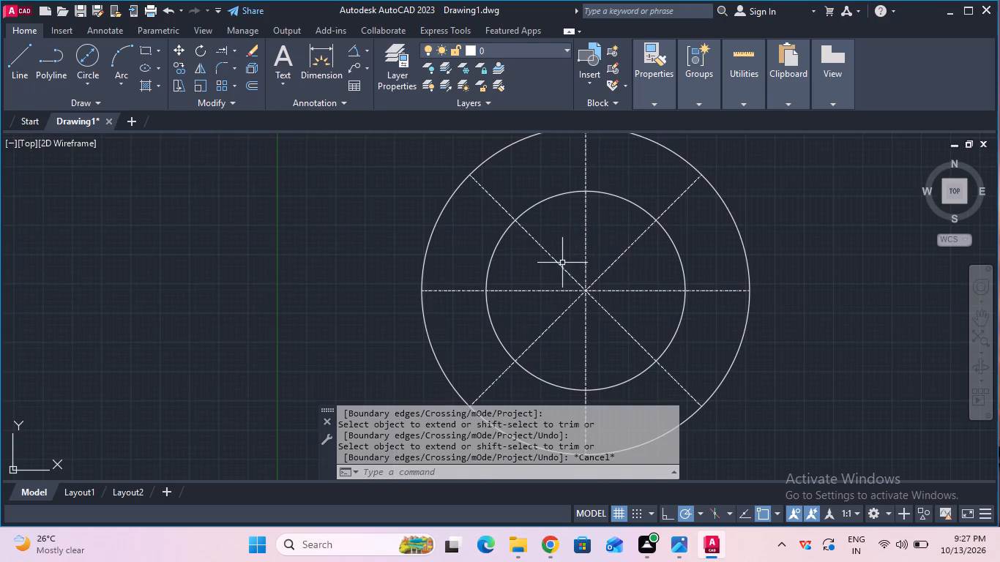
middle_click_drag(556, 250, 553, 280)
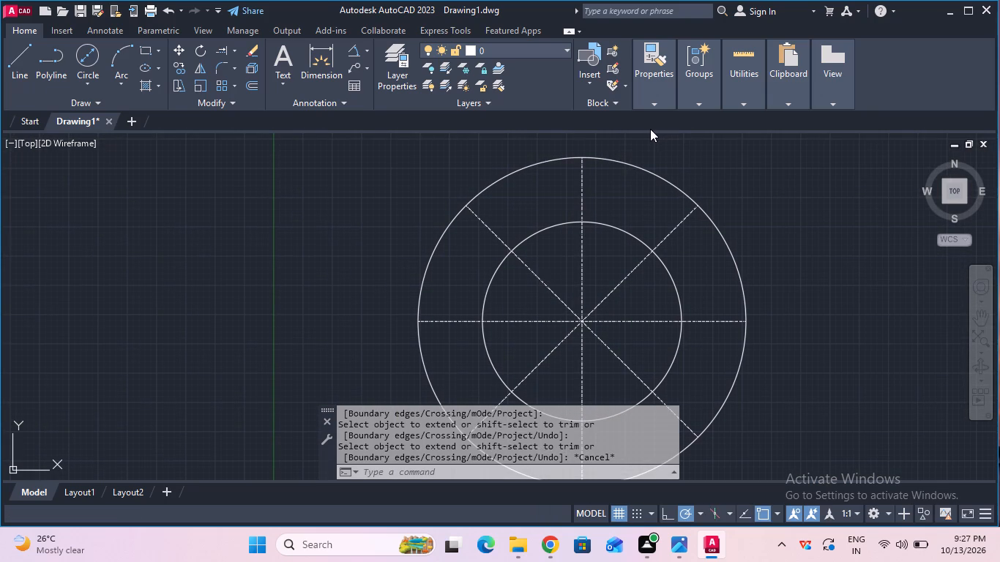
Set the current linetype to ByLayer for new geometry.
left_click(645, 94)
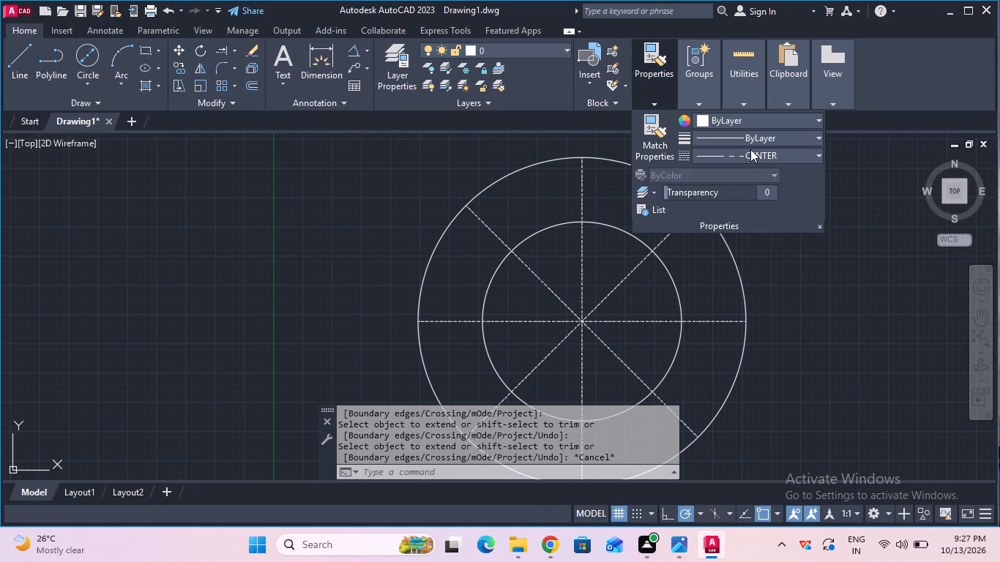
left_click(750, 149)
left_click(753, 171)
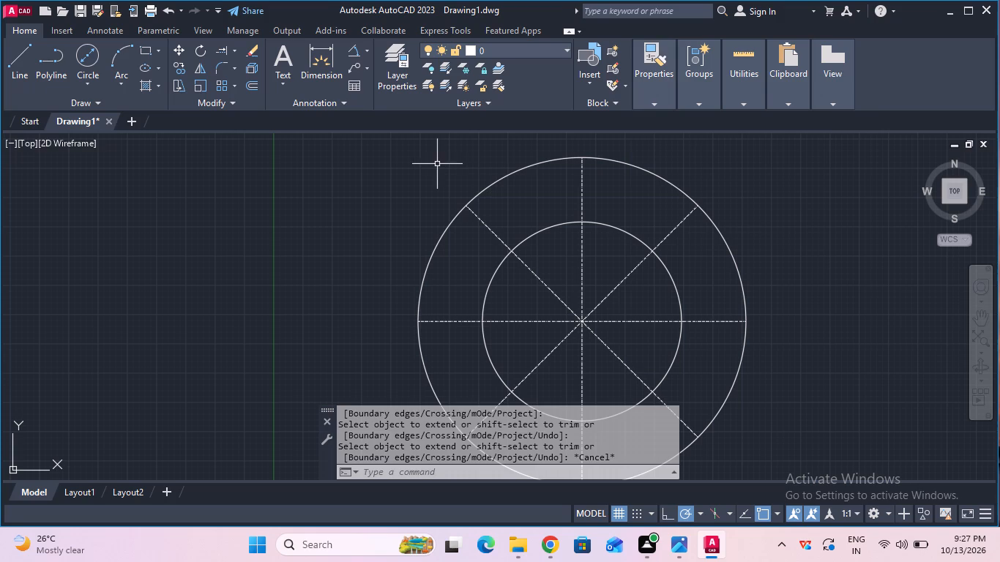
Draw a diameter 18 circle centred where the upper-left diagonal meets the outer circle.
scroll(428, 155, "down", 1)
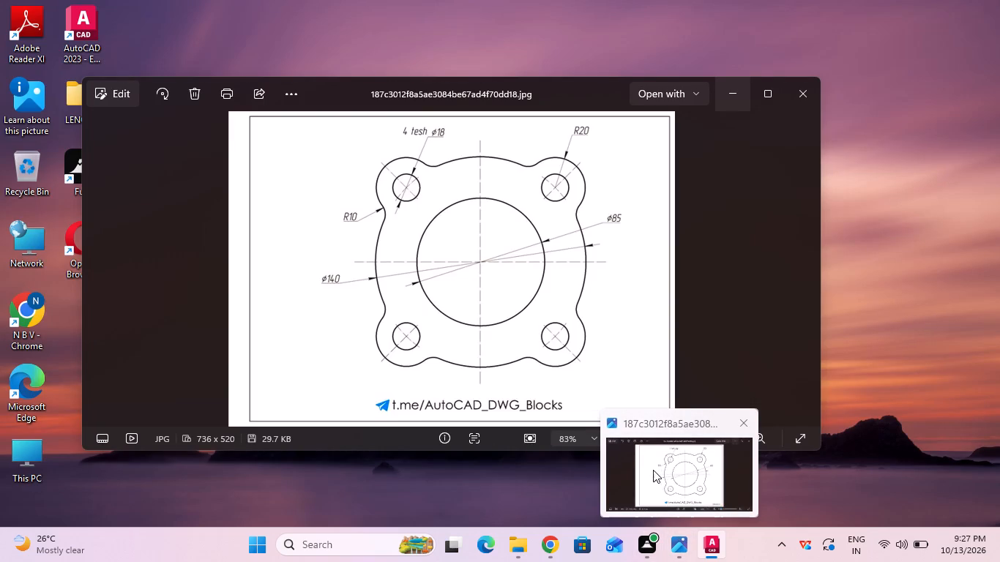
left_click(78, 58)
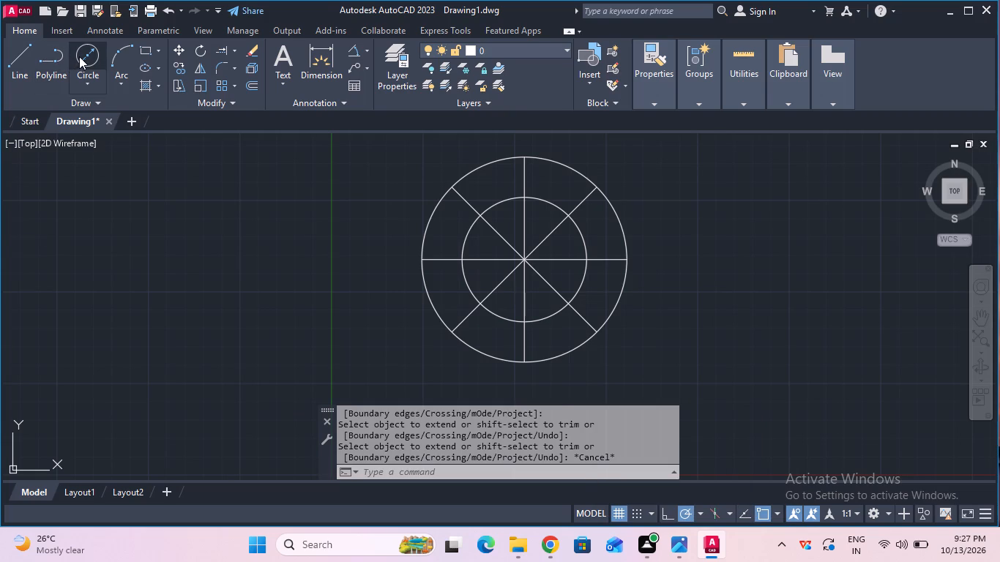
left_click(454, 187)
key("1")
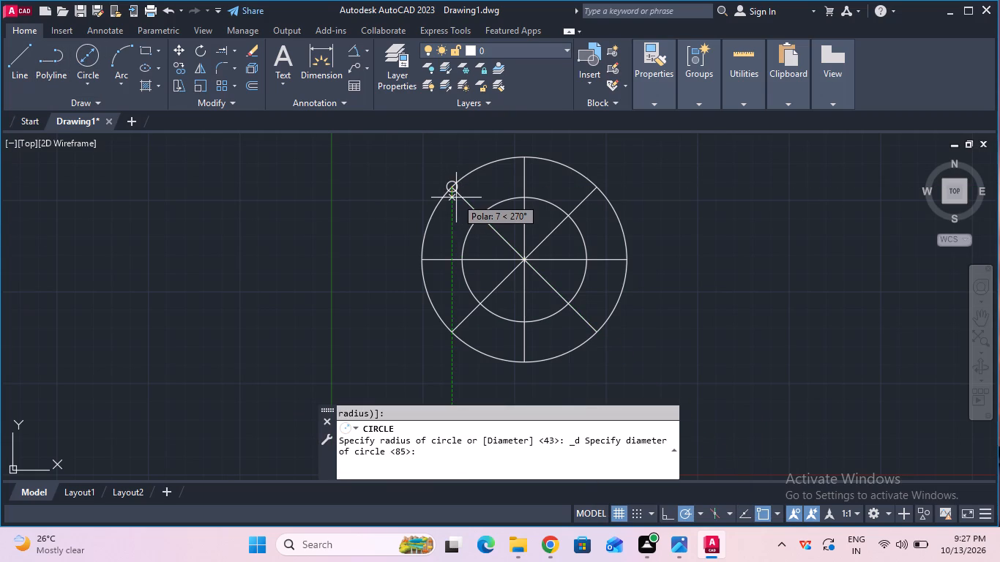
key("8")
key("Return")
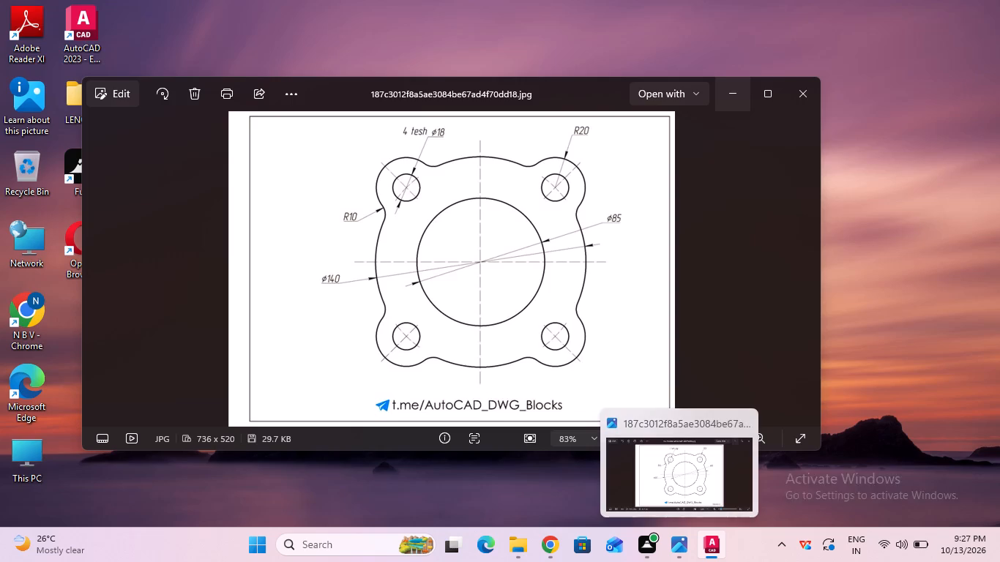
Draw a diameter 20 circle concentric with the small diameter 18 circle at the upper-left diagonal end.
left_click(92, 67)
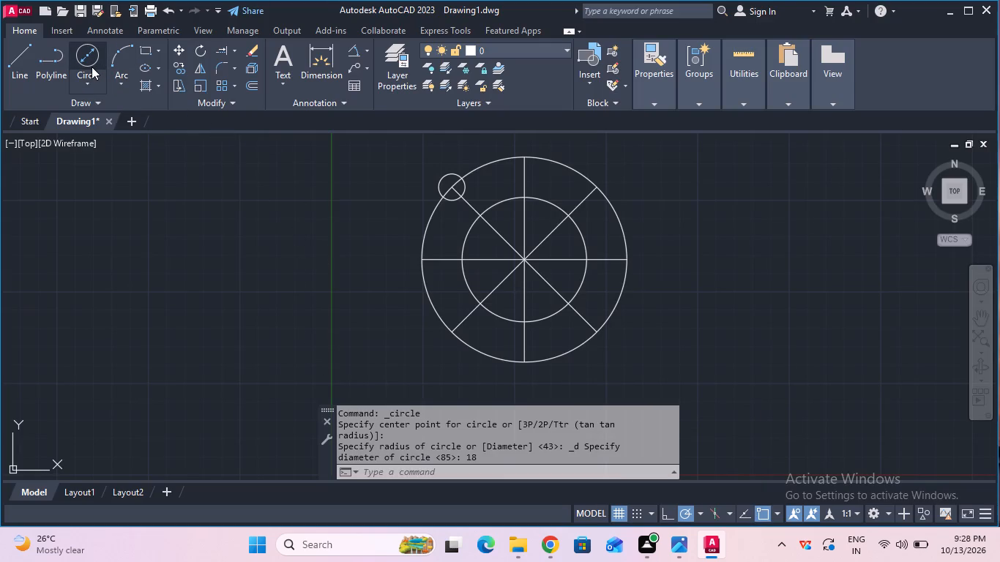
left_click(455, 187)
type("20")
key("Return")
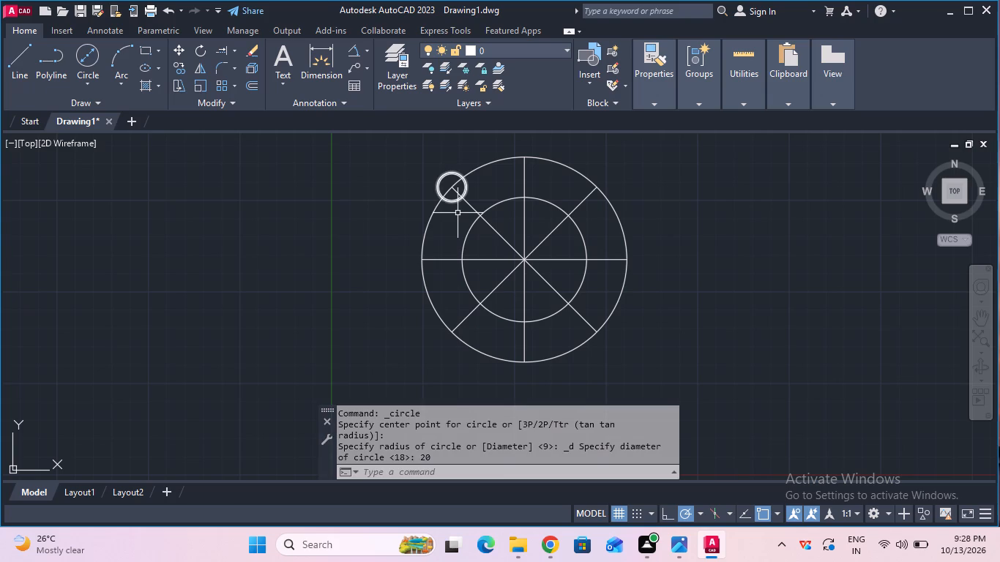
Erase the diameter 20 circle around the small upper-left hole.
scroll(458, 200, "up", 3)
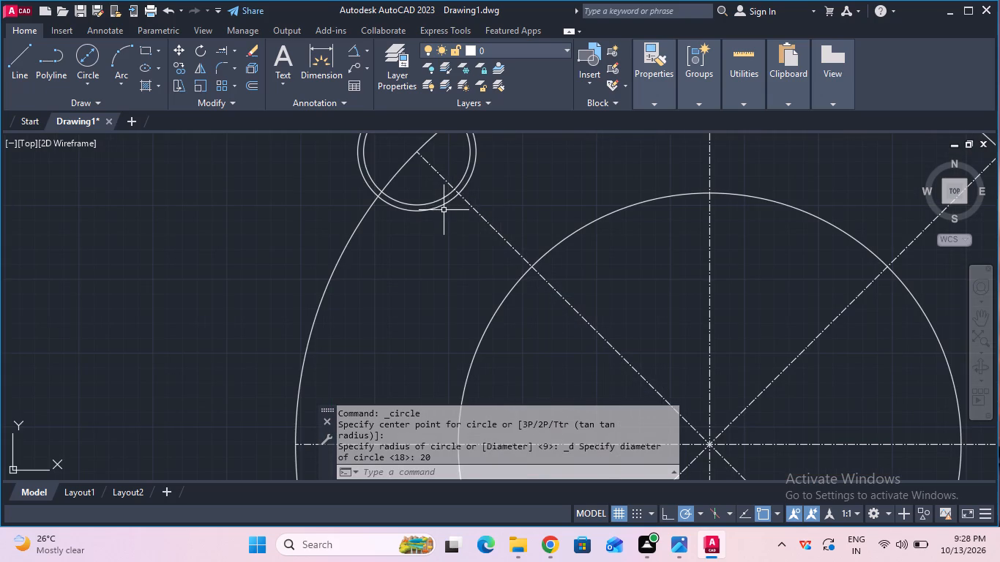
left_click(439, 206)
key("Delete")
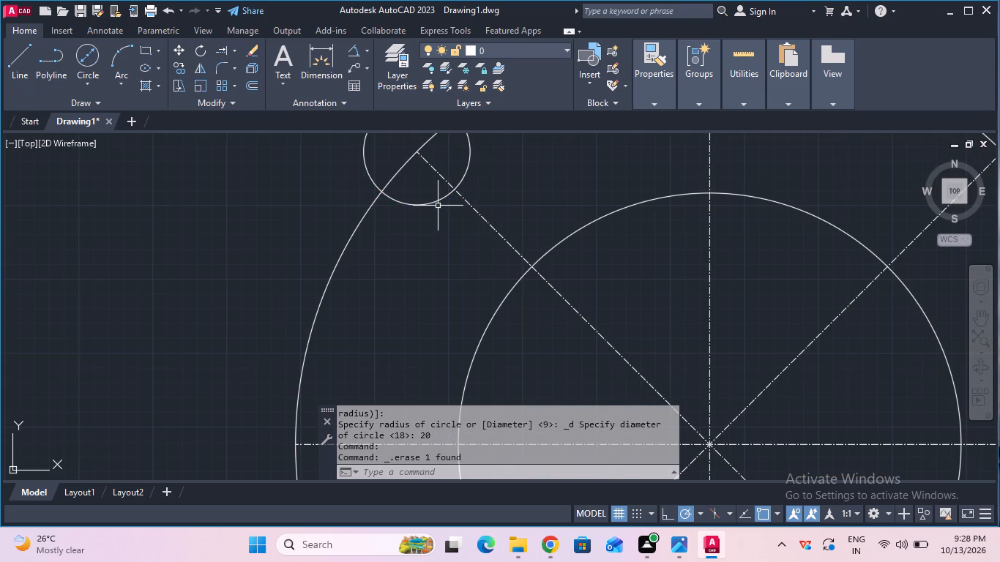
Draw a radius 20 circle concentric with the diameter 18 hole at the upper-left diagonal end.
scroll(438, 206, "down", 2)
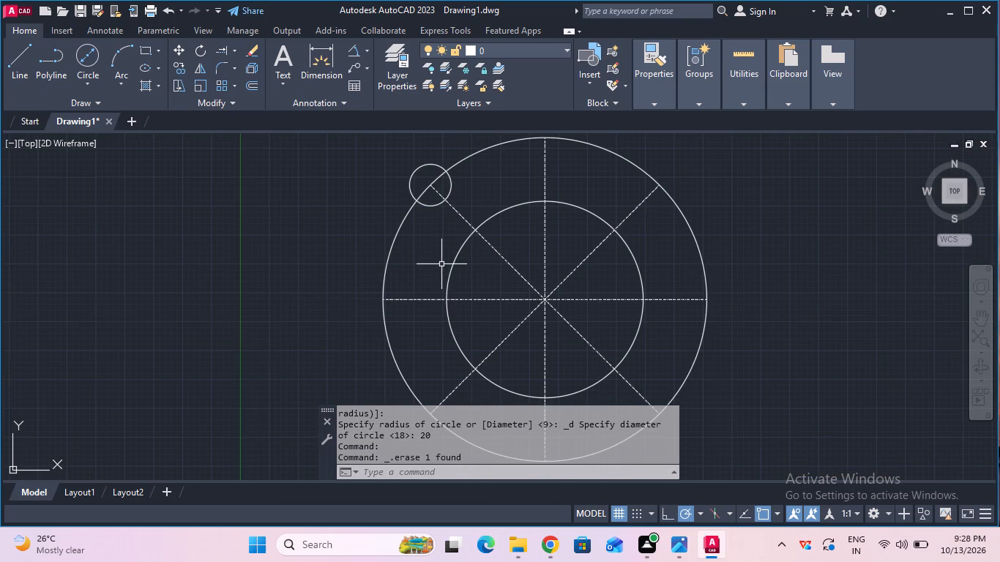
middle_click_drag(436, 262, 444, 316)
scroll(436, 262, "down", 1)
scroll(444, 316, "up", 1)
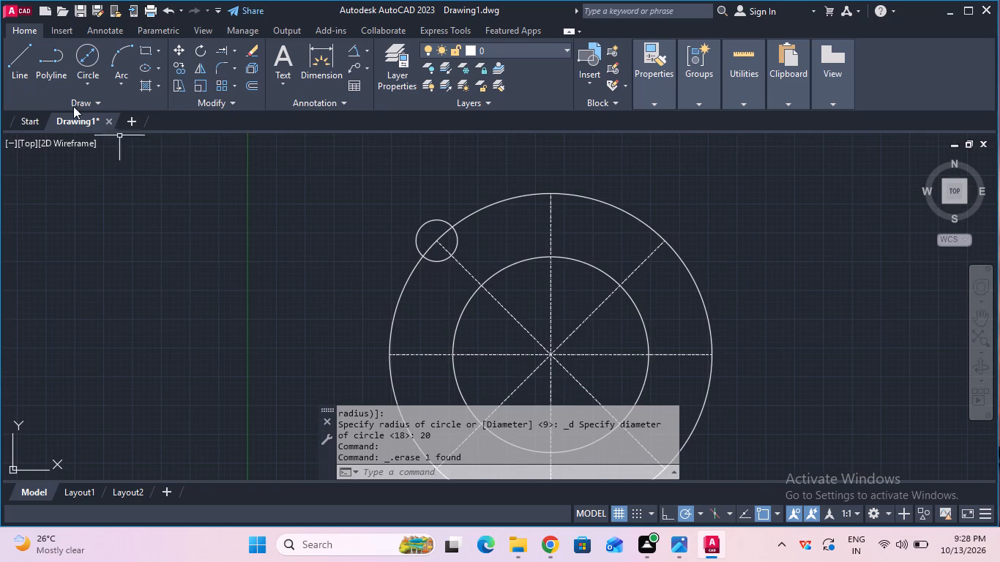
left_click(72, 79)
left_click(115, 114)
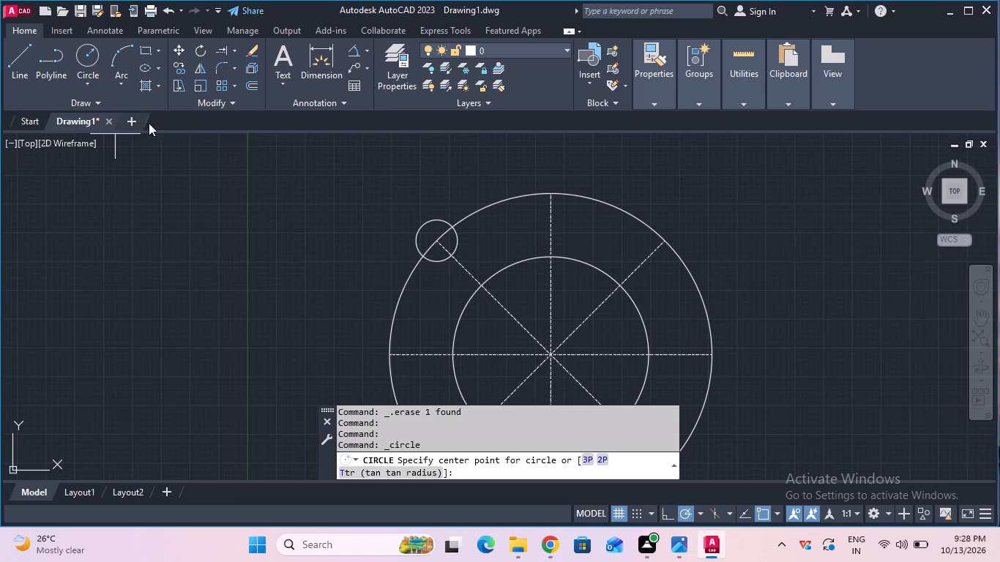
left_click(436, 238)
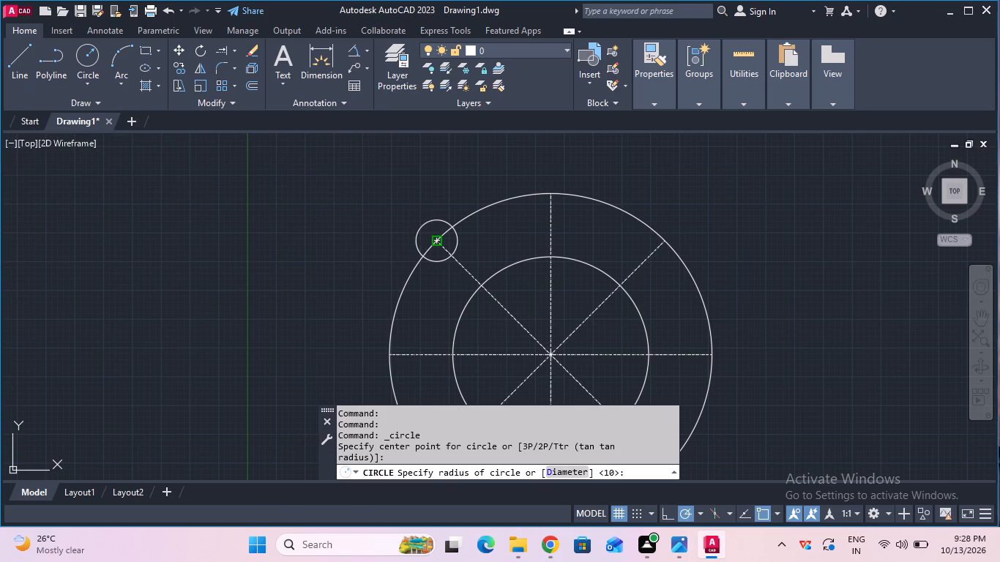
type("20")
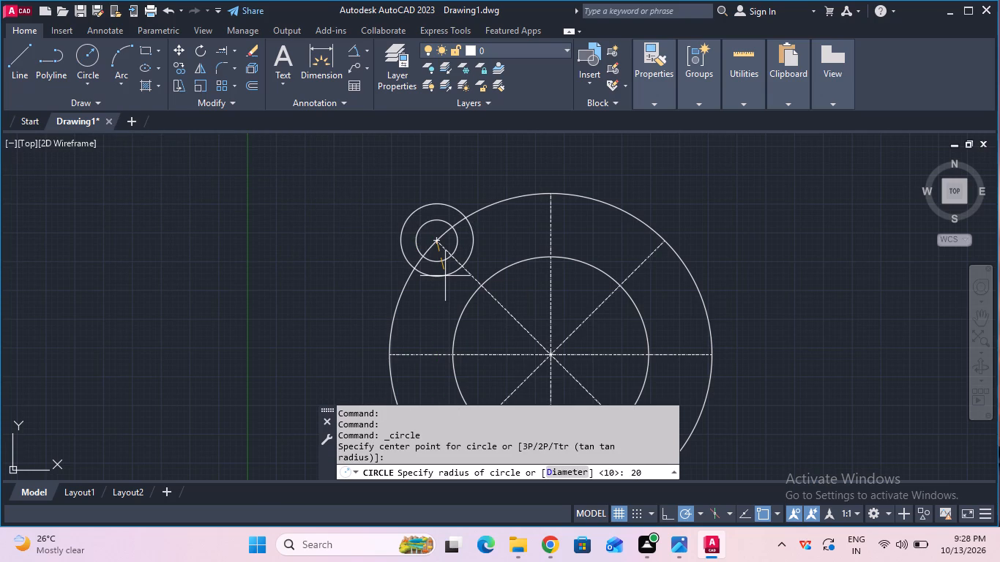
key("Return")
key("Escape")
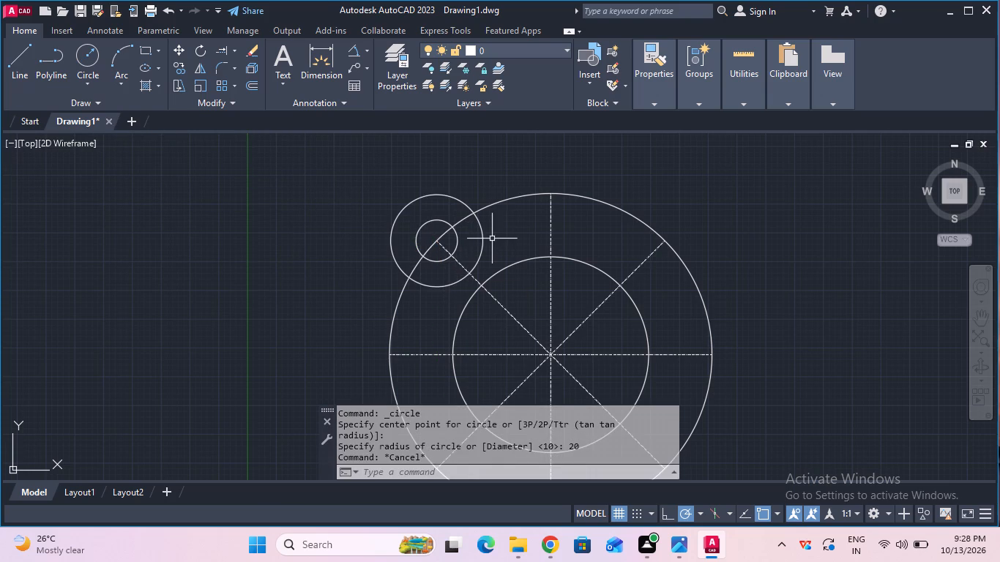
Polar-array the diameter 18 and radius 20 circles about the flange centre with 4 items and the direction option switched off.
scroll(493, 238, "down", 1)
right_click_drag(498, 233, 485, 205)
key("Escape")
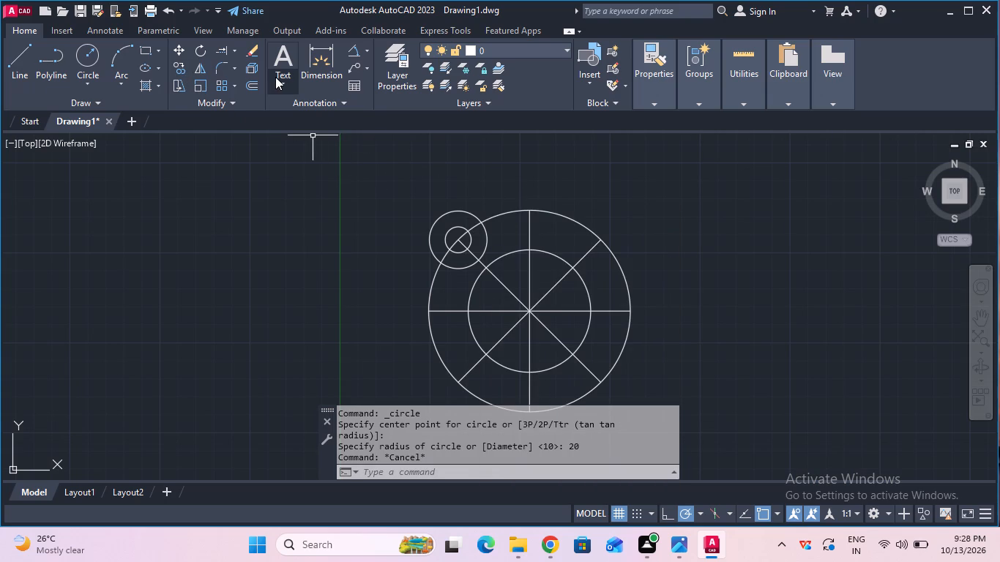
left_click(235, 83)
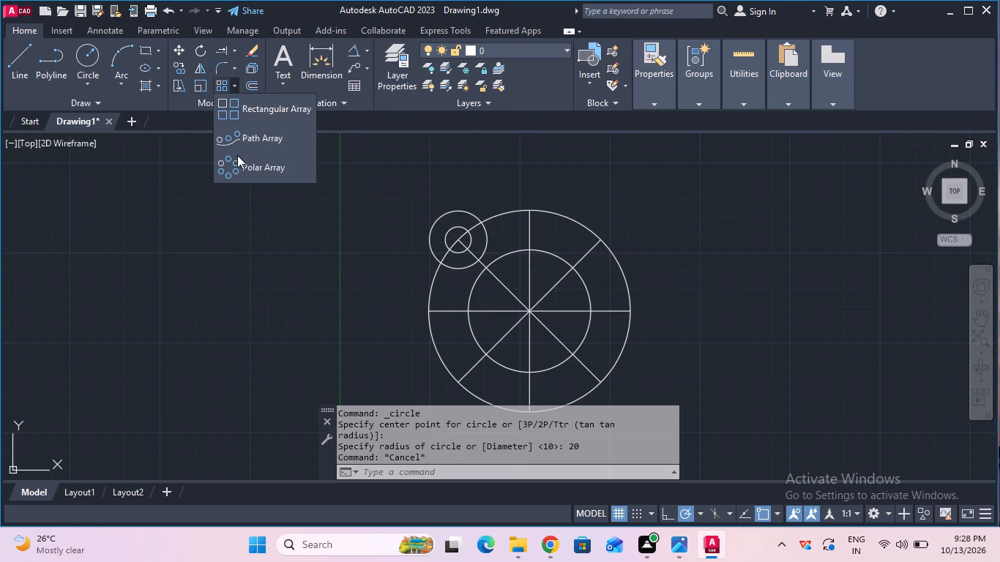
left_click(237, 155)
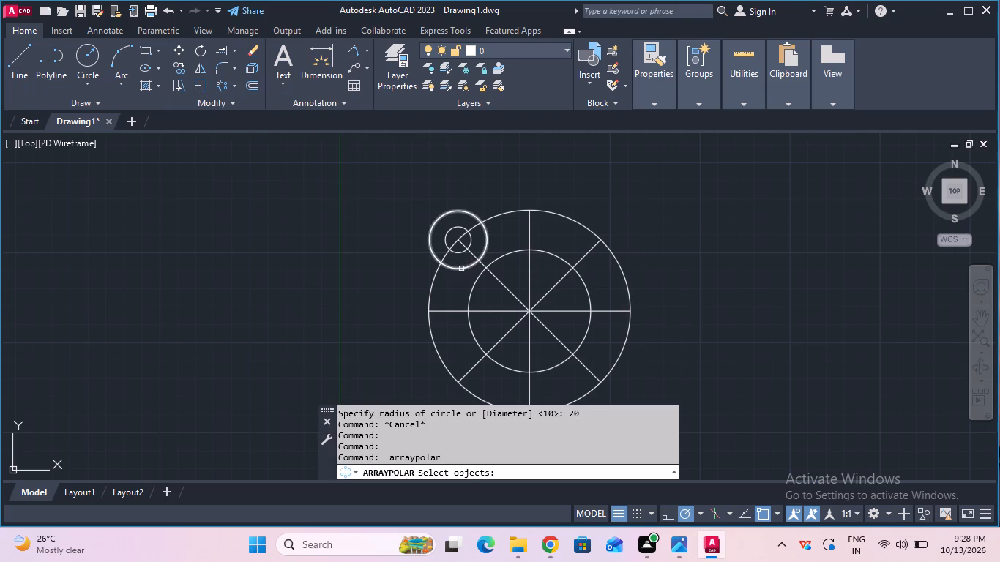
left_click(460, 269)
left_click(453, 252, "shift")
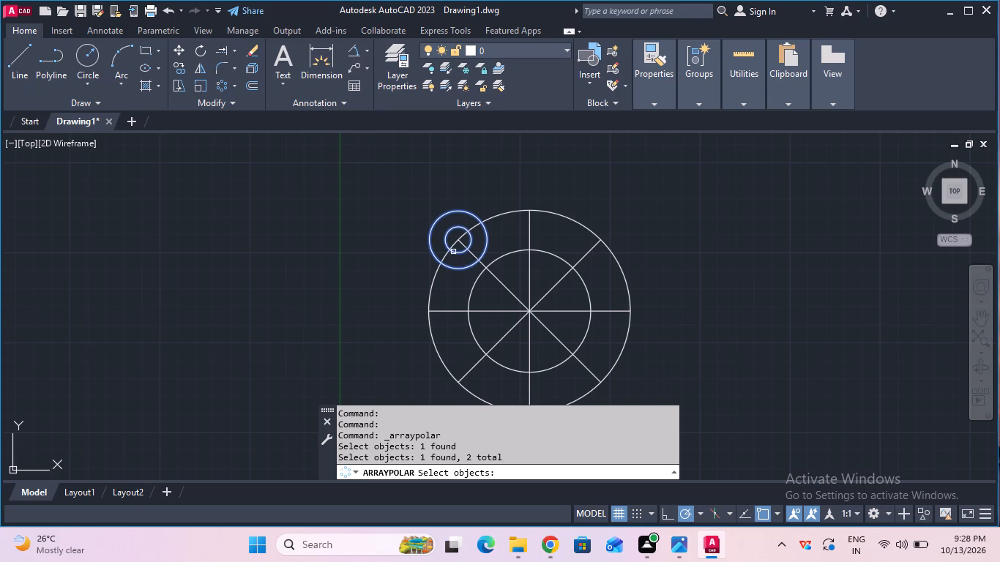
key("Return")
left_click(526, 315)
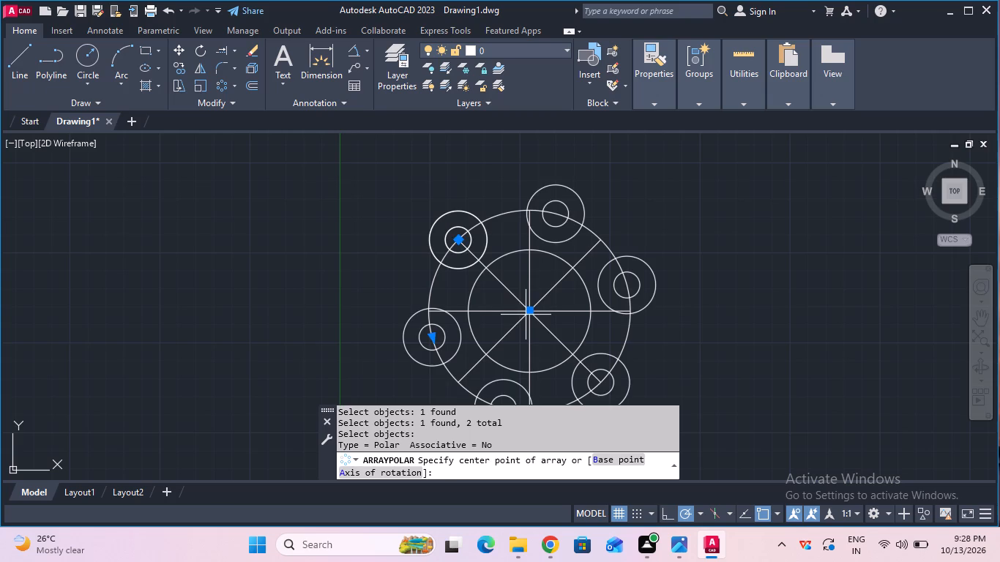
left_click(182, 53)
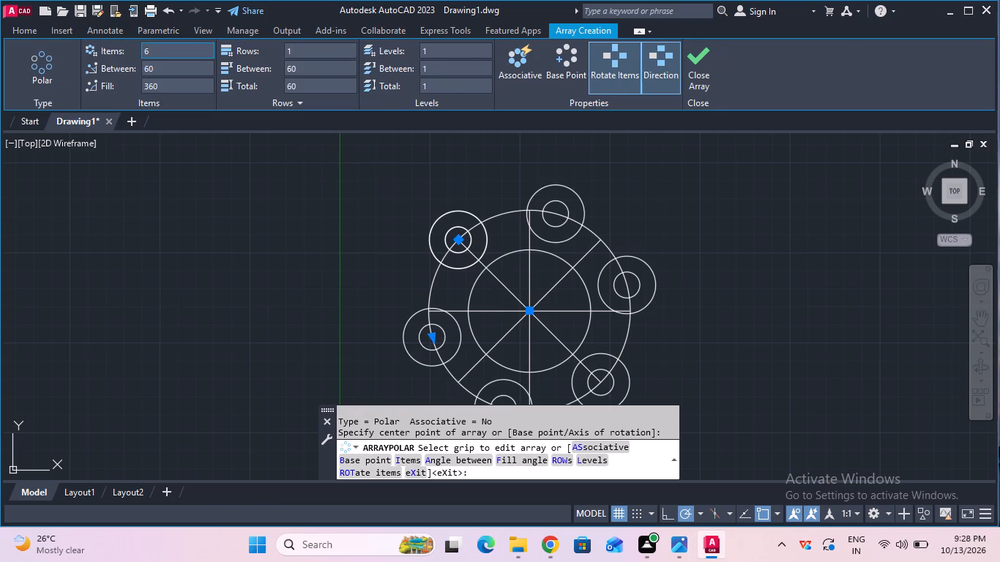
key("4")
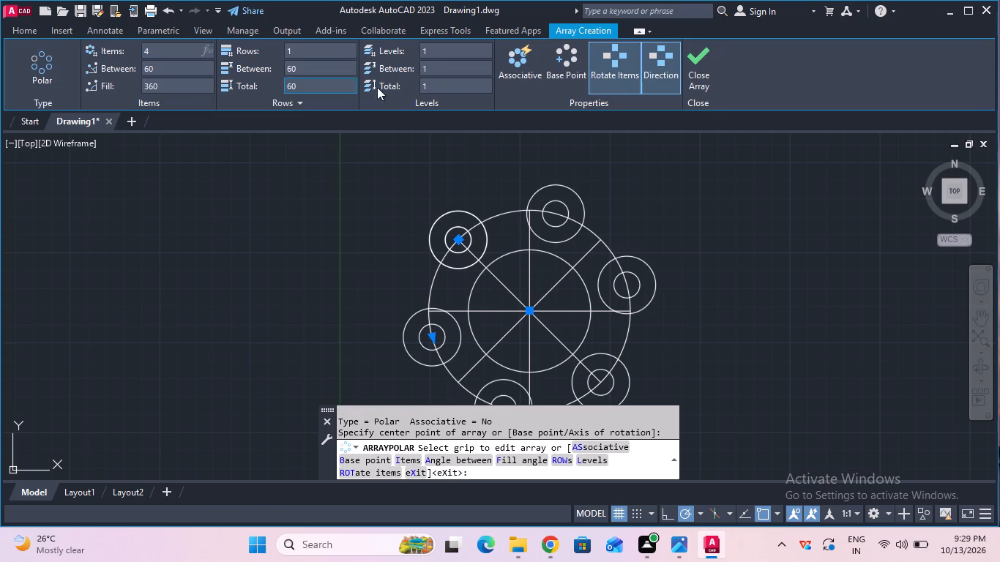
left_click(657, 73)
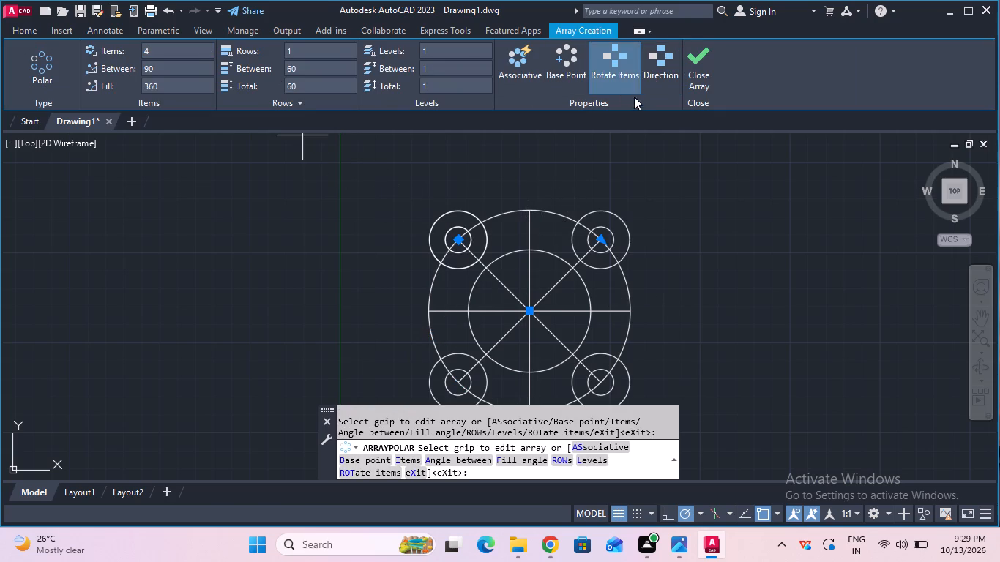
left_click(692, 75)
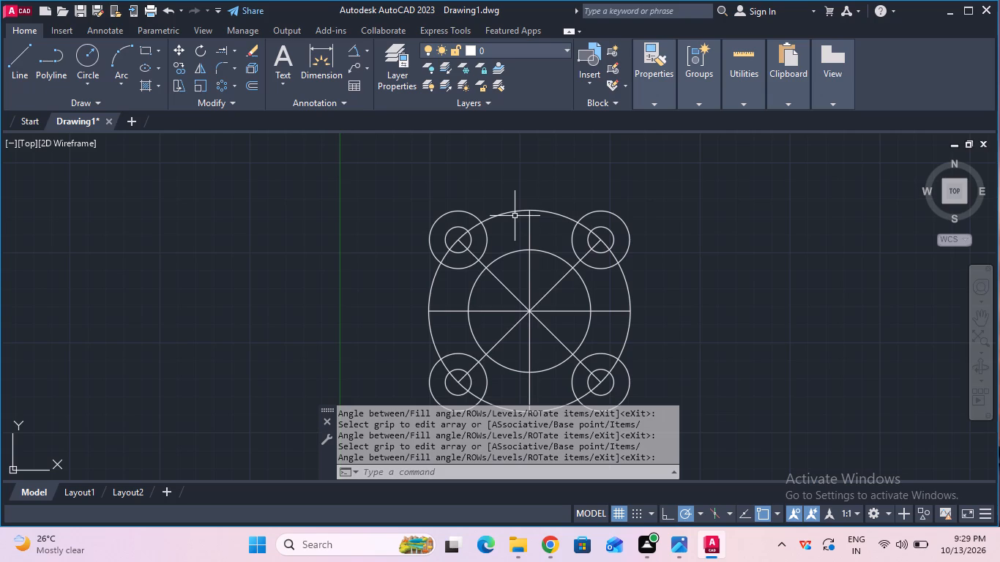
Set the fillet radius to 10 and fillet both junctions between the upper-left R20 circle and the outer diameter 140 circle.
scroll(513, 216, "down", 2)
scroll(513, 216, "up", 3)
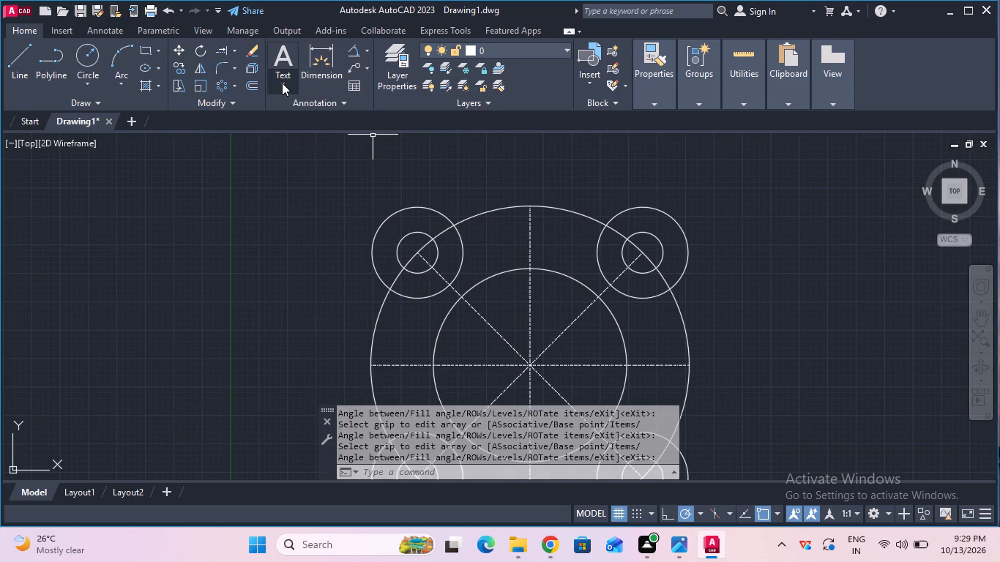
left_click(217, 61)
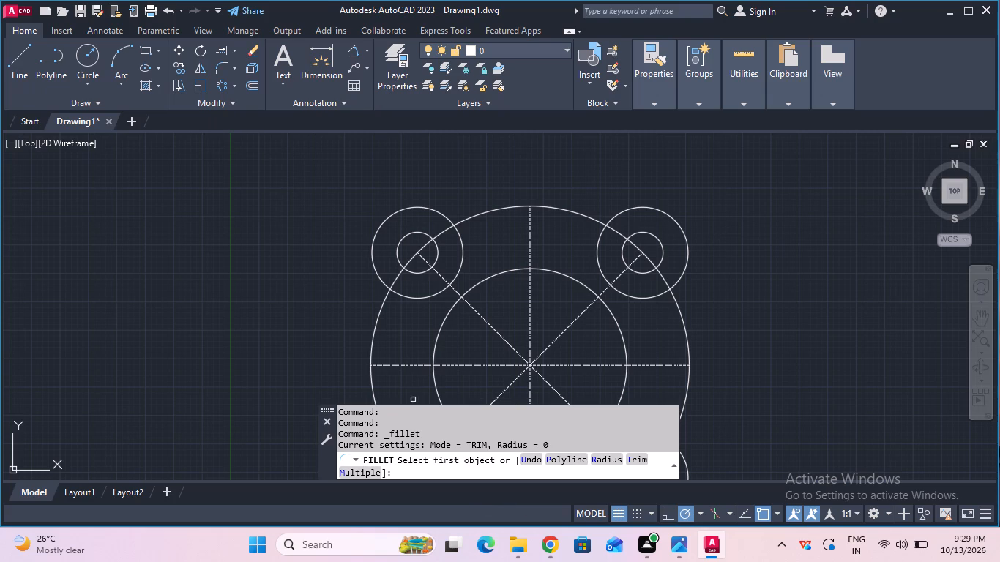
left_click(600, 453)
key("1")
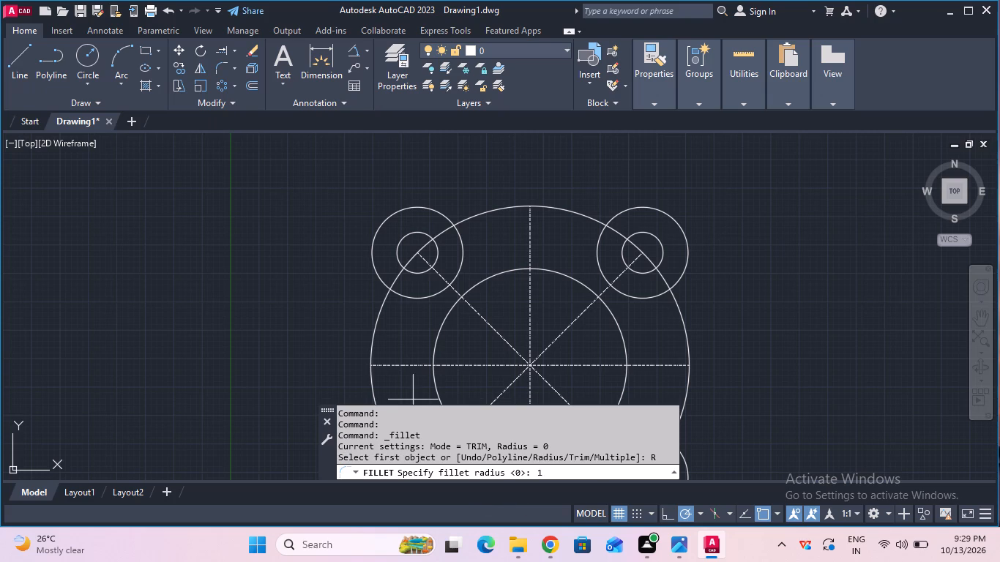
key("0")
key("Return")
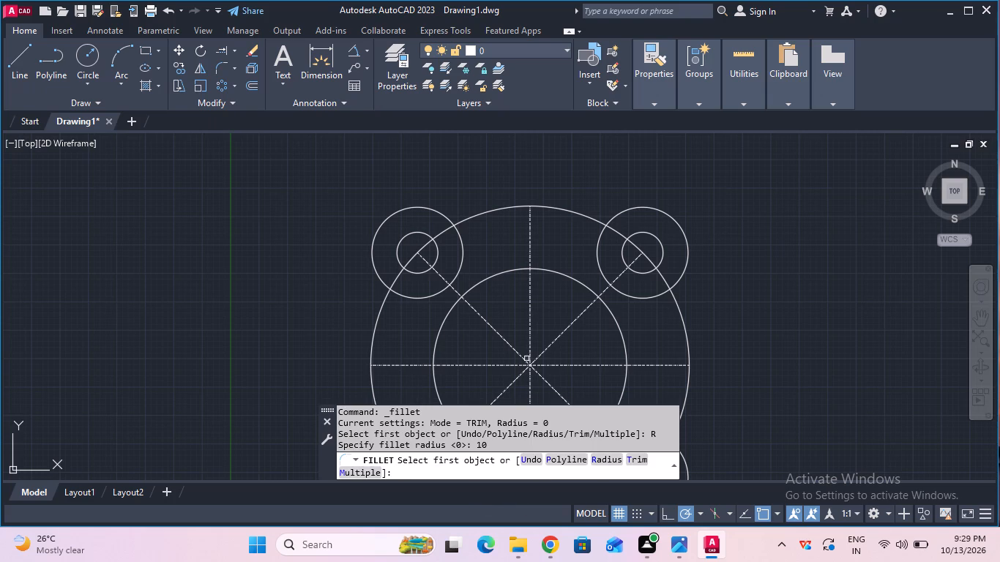
left_click(382, 278)
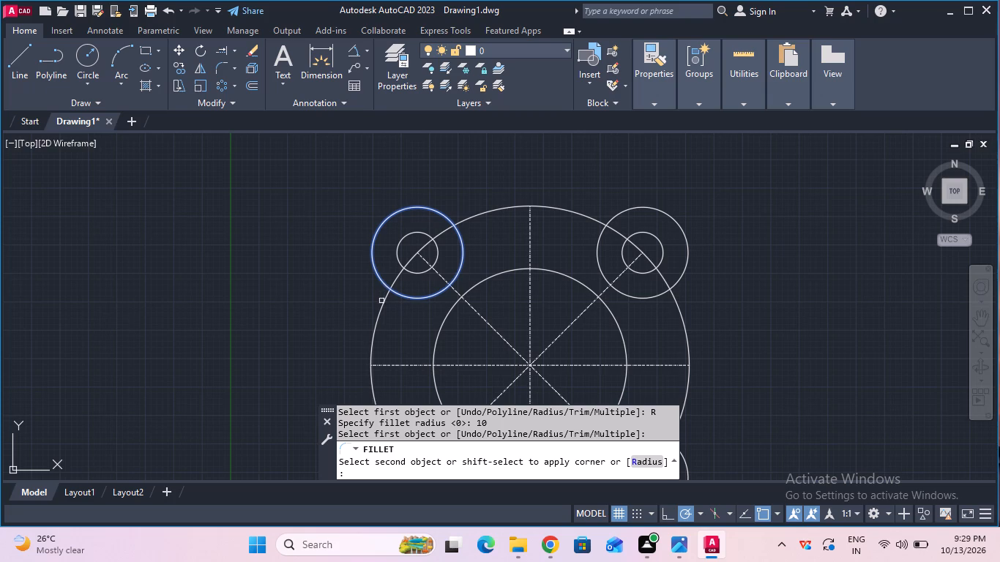
left_click(383, 302)
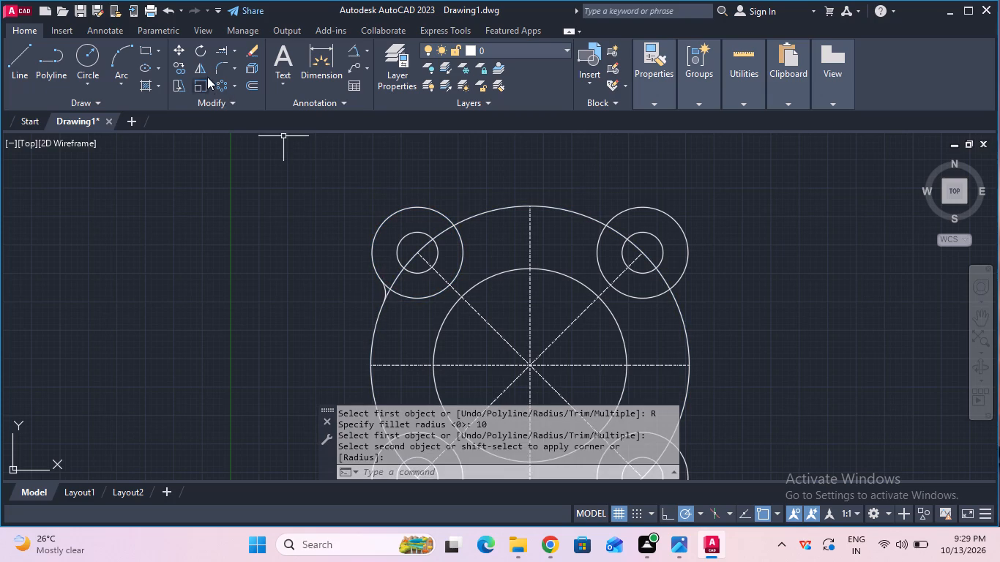
left_click(215, 63)
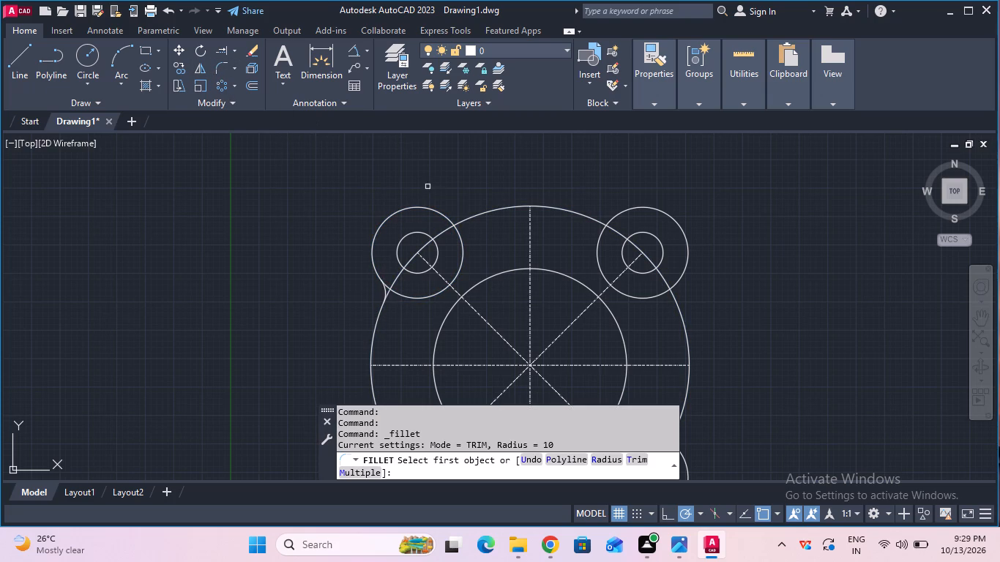
left_click(449, 220)
left_click(458, 221)
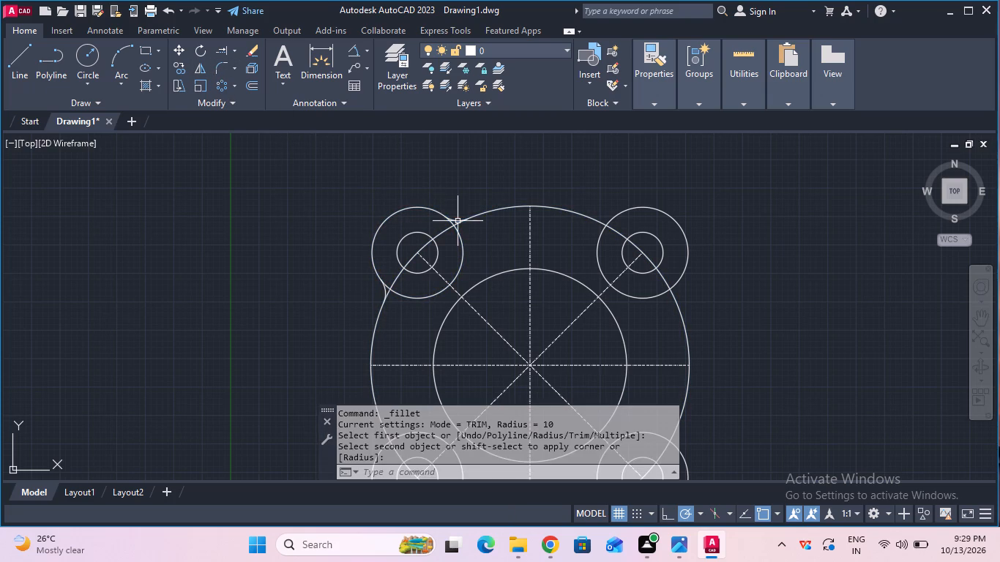
Add R10 fillets at both junctions between the upper-right R20 circle and the outer diameter 140 circle.
left_click(222, 68)
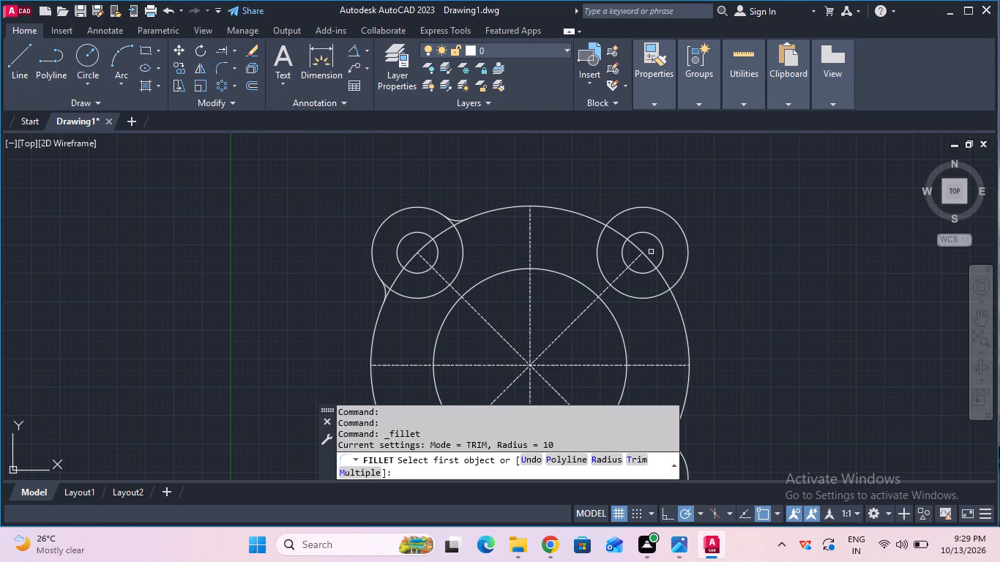
left_click(615, 217)
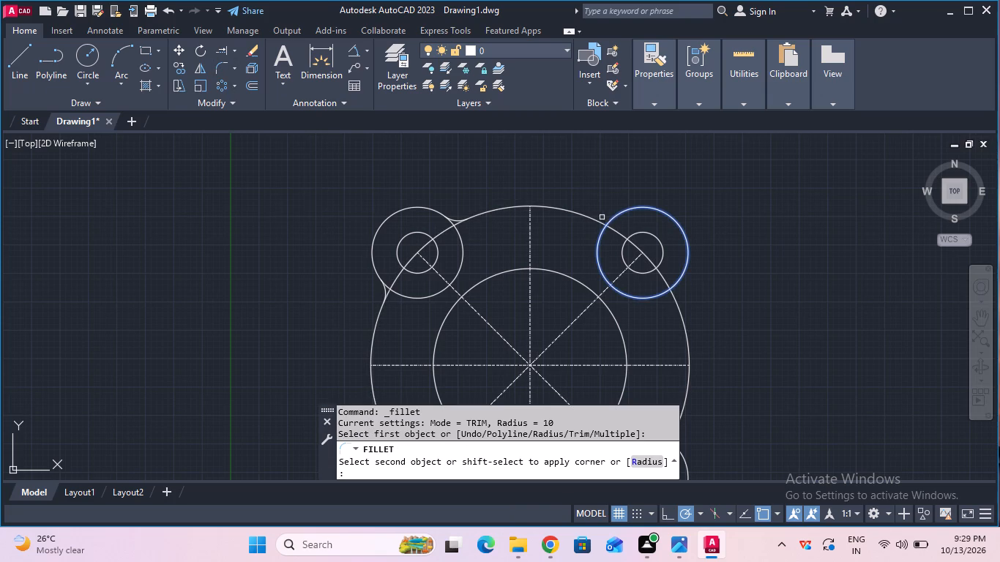
left_click(595, 219)
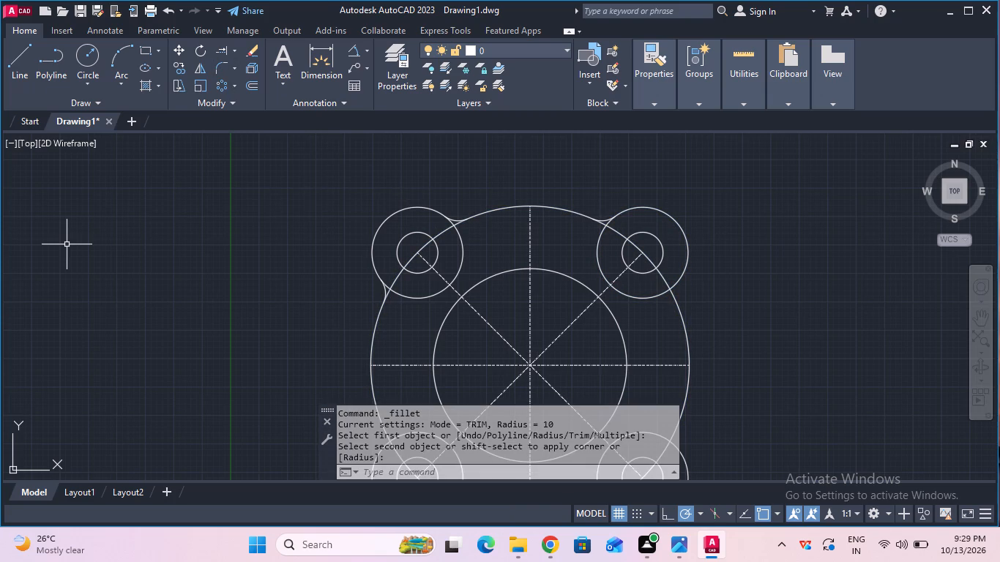
left_click(217, 70)
left_click(675, 288)
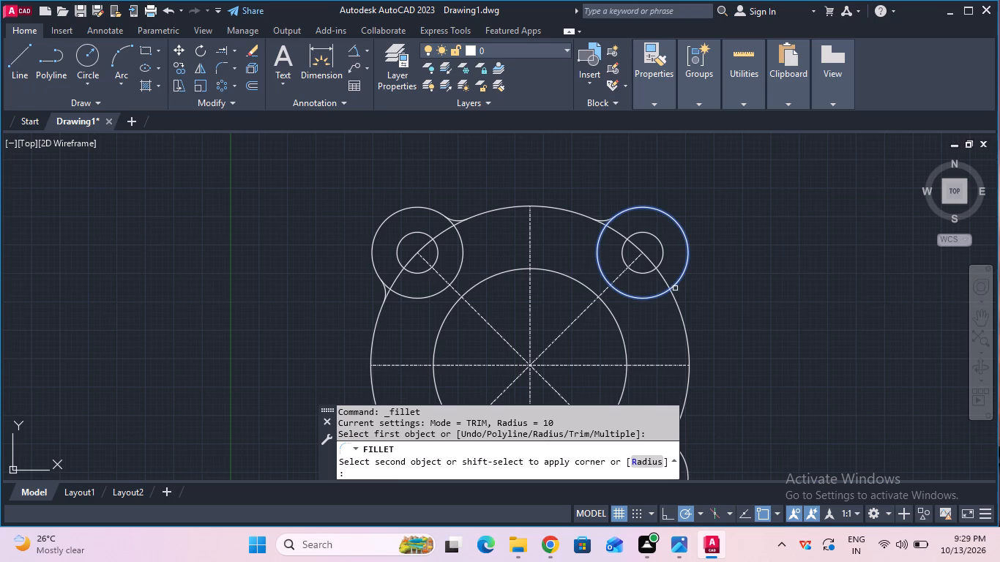
left_click(673, 296)
Add R10 fillets at both junctions between the lower-left R20 circle and the outer diameter 140 circle.
scroll(659, 331, "down", 1)
middle_click_drag(659, 331, 624, 149)
scroll(624, 149, "up", 1)
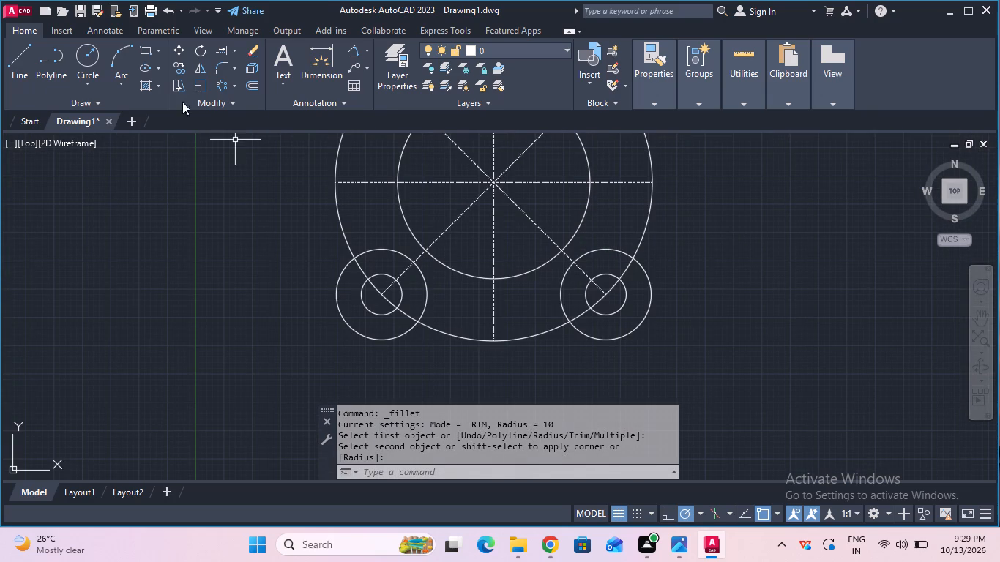
left_click(223, 66)
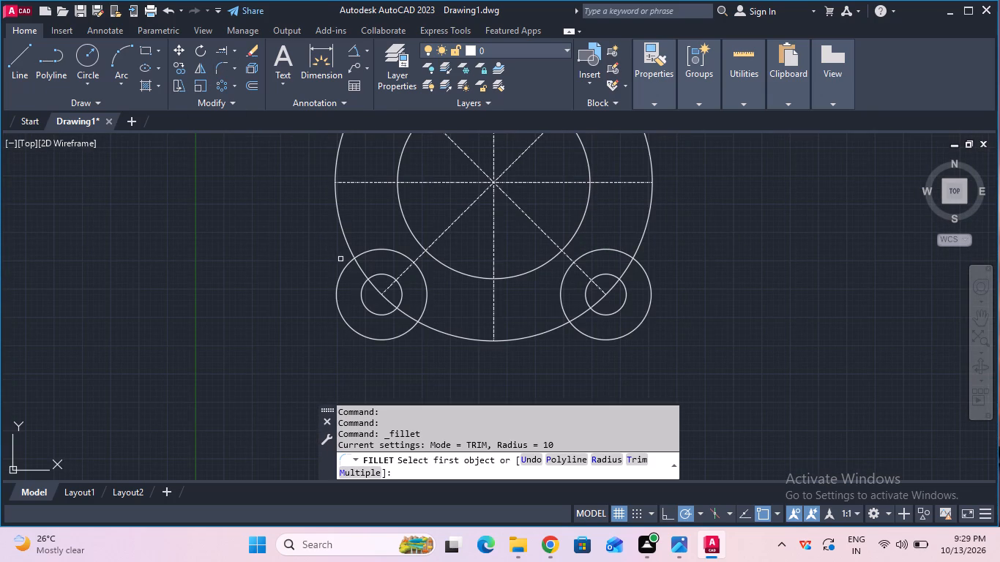
left_click(343, 266)
left_click(348, 241)
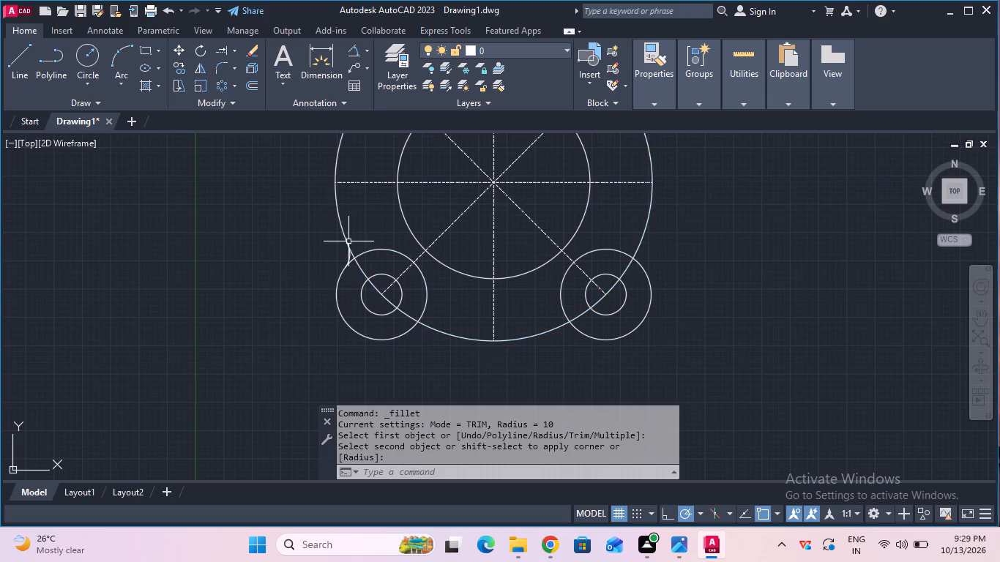
left_click(228, 64)
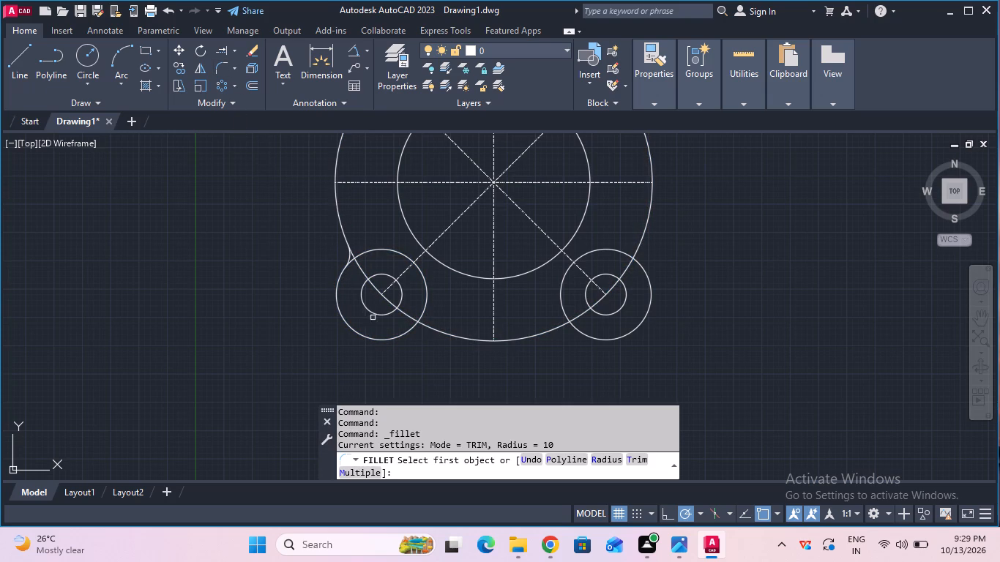
left_click(410, 329)
left_click(424, 325)
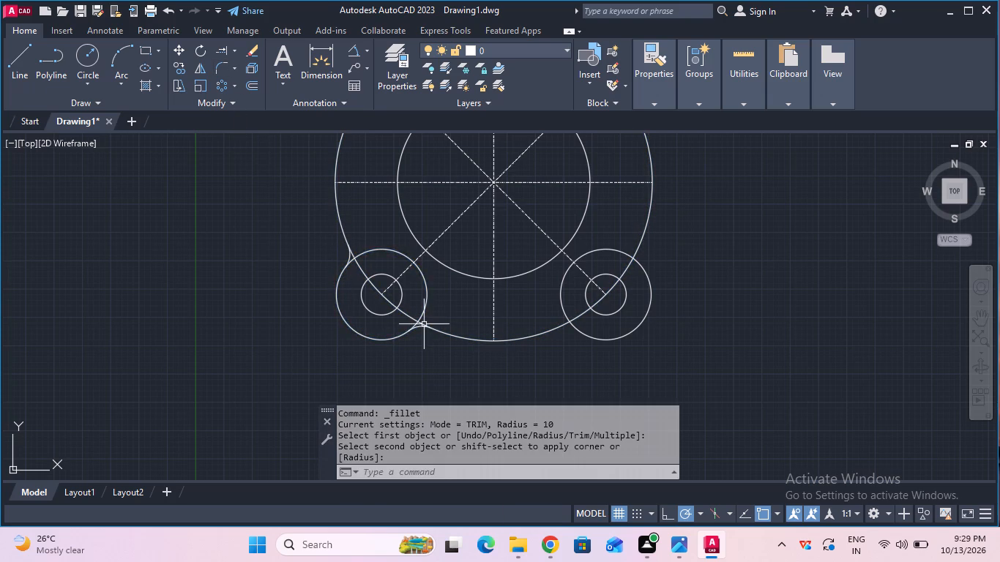
Add R10 fillets at both junctions between the lower-right R20 circle and the outer diameter 140 circle.
left_click(211, 64)
left_click(221, 68)
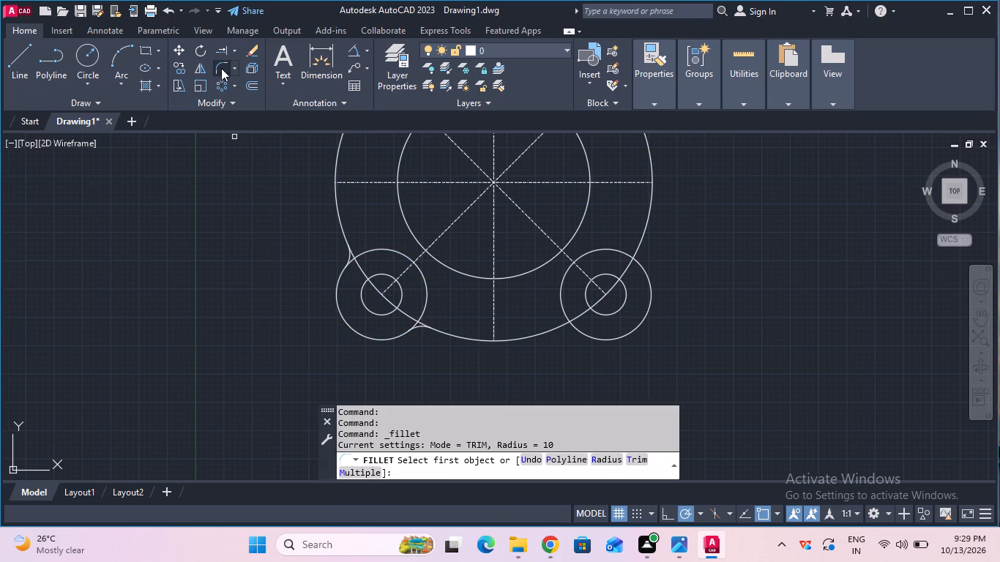
left_click(576, 330)
left_click(554, 330)
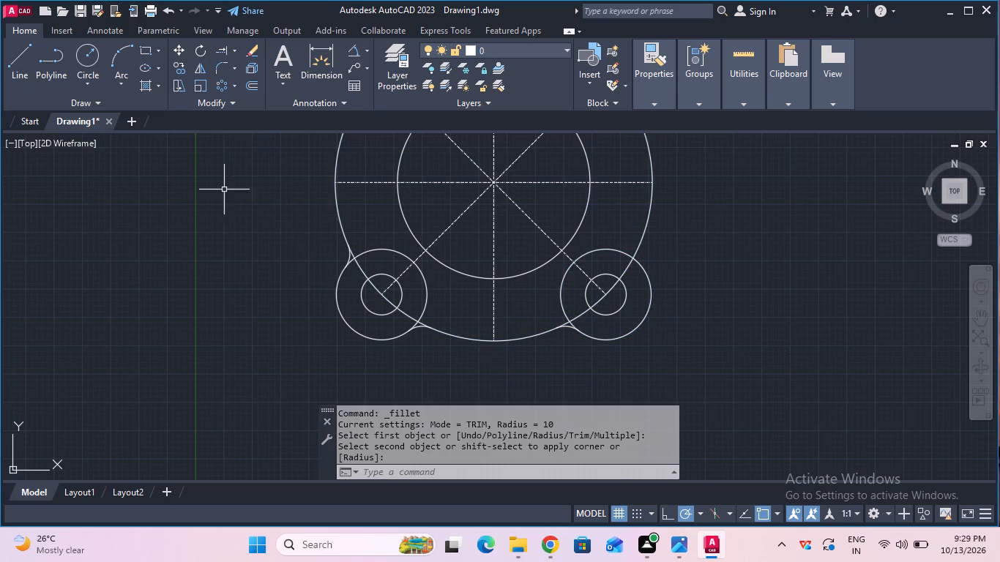
left_click(230, 69)
left_click(221, 70)
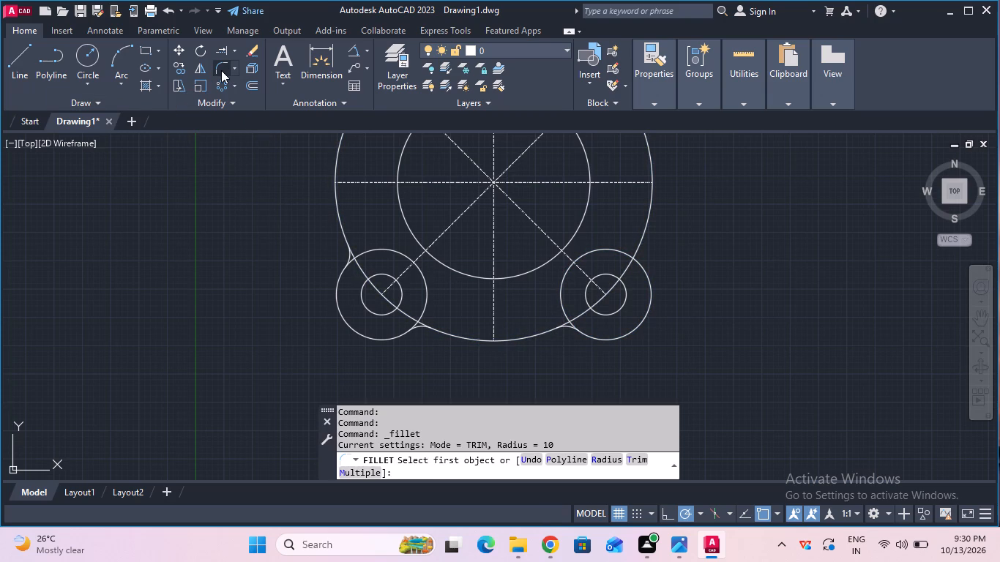
double_click(649, 261)
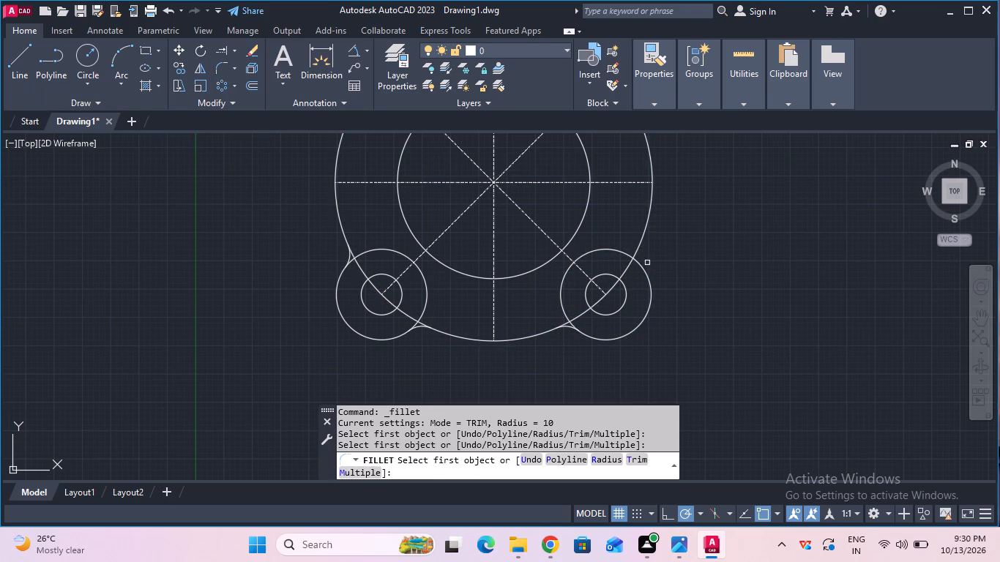
left_click(643, 264)
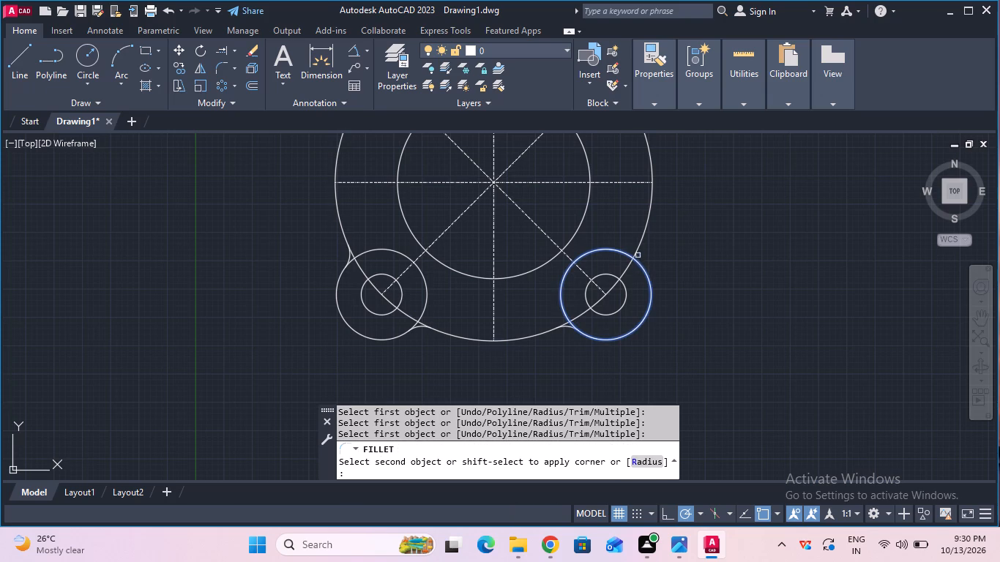
left_click(636, 251)
Trim the inner R20 arc and the diameter 140 arc crossing the lower-left lobe and hole, leaving only the filleted outline.
scroll(569, 254, "up", 1)
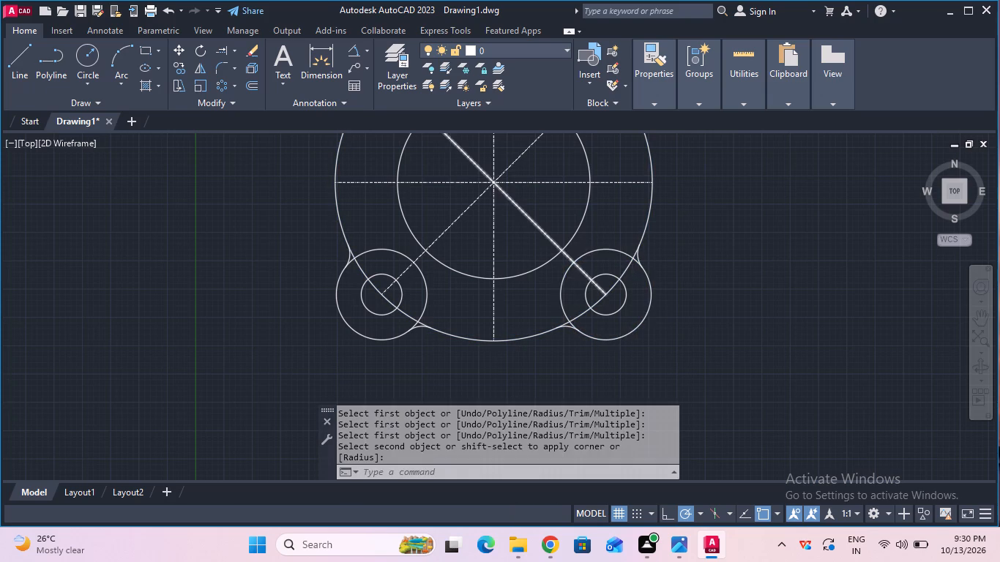
left_click(231, 50)
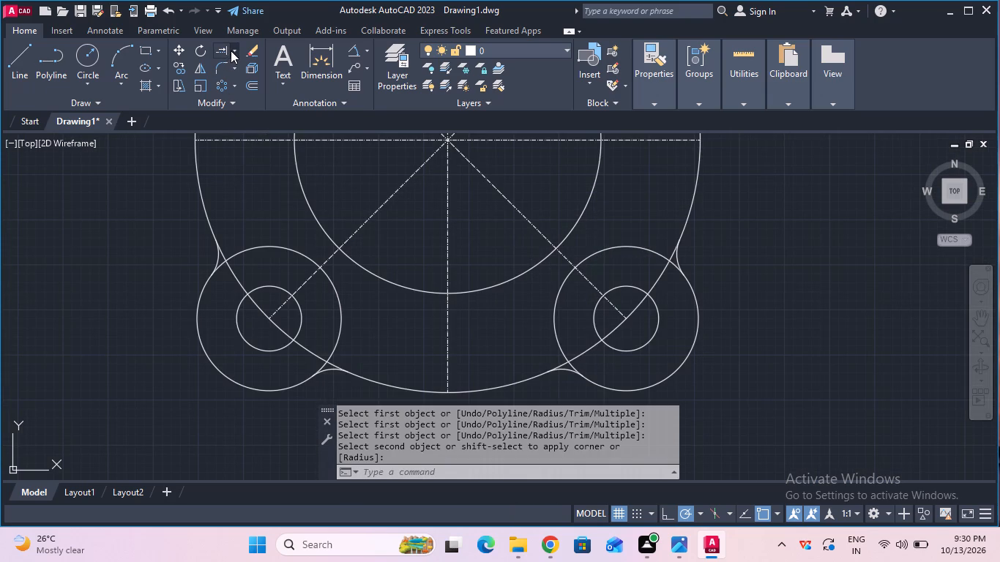
left_click(231, 68)
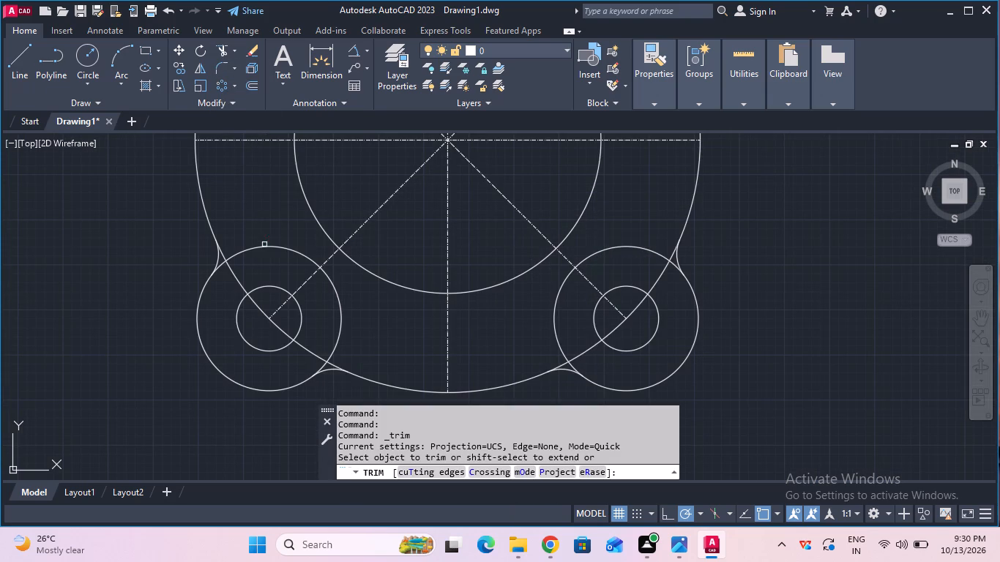
left_click(264, 244)
left_click(327, 275)
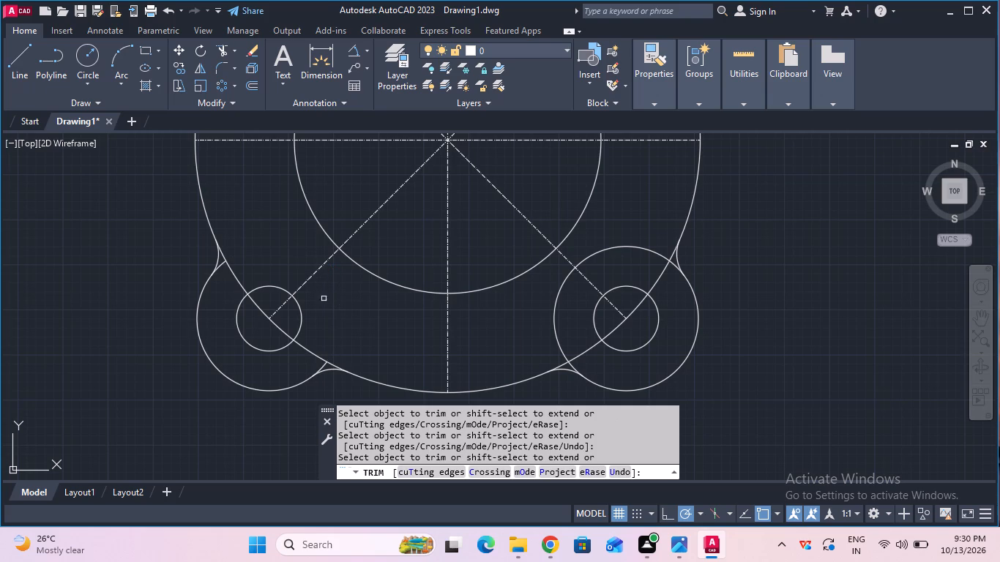
left_click(310, 351)
double_click(330, 361)
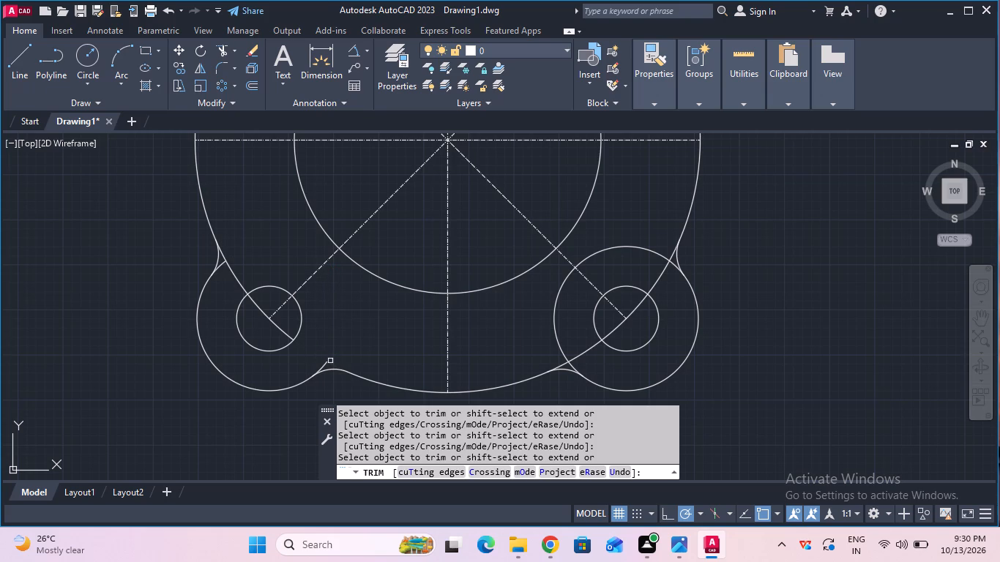
left_click(329, 361)
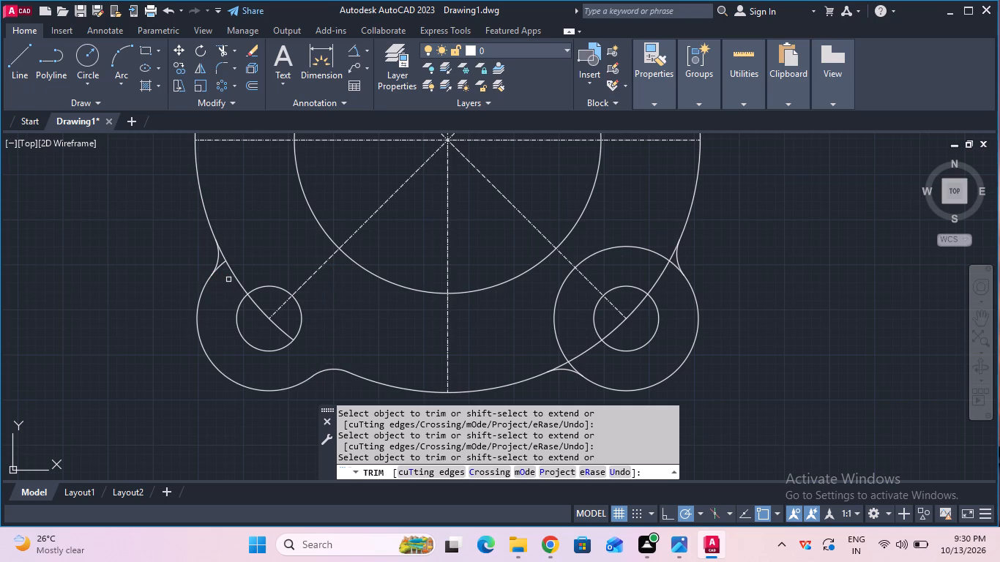
left_click(238, 277)
left_click(222, 253)
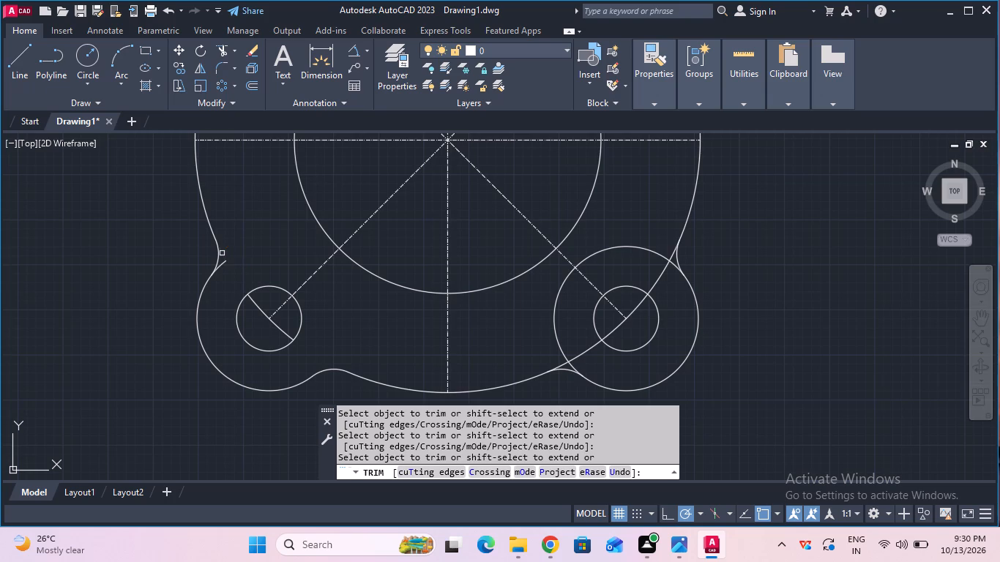
left_click(222, 261)
double_click(255, 302)
left_click(277, 326)
Trim the inner R20 arc of the lower-right lobe and the diameter 140 arc from its lower fillet through the hole.
left_click(560, 364)
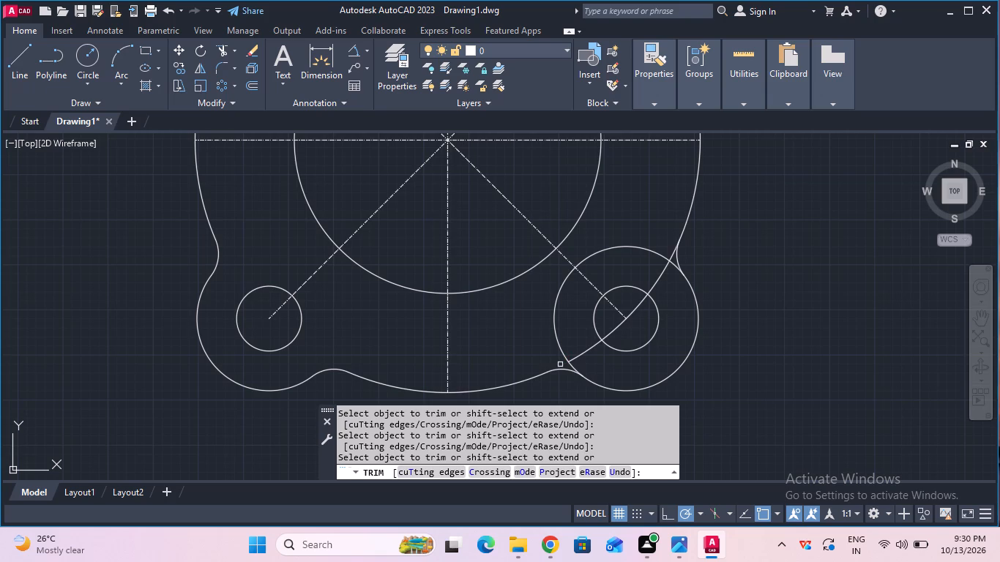
left_click(572, 361)
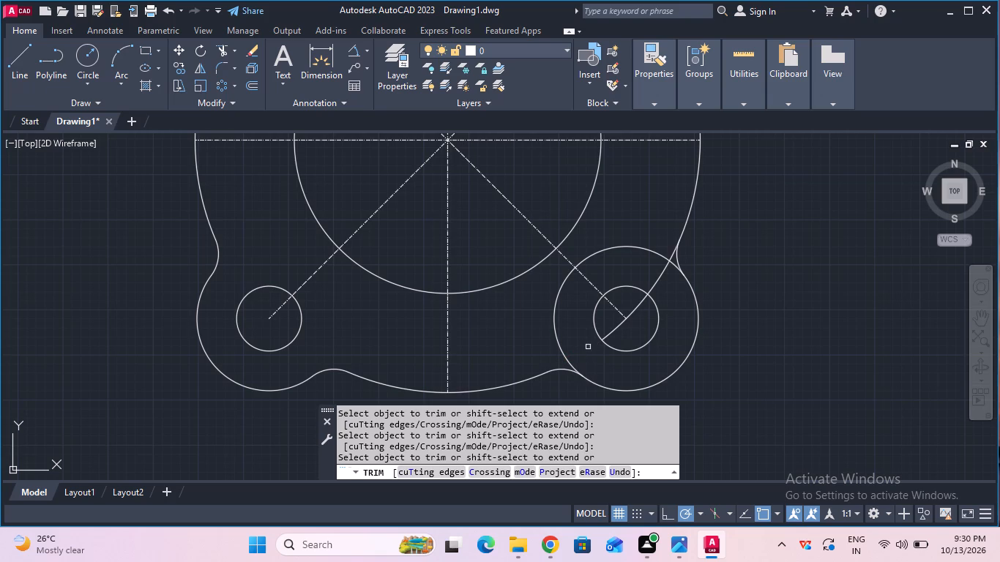
left_click(603, 337)
left_click(612, 333)
left_click(634, 310)
left_click(602, 253)
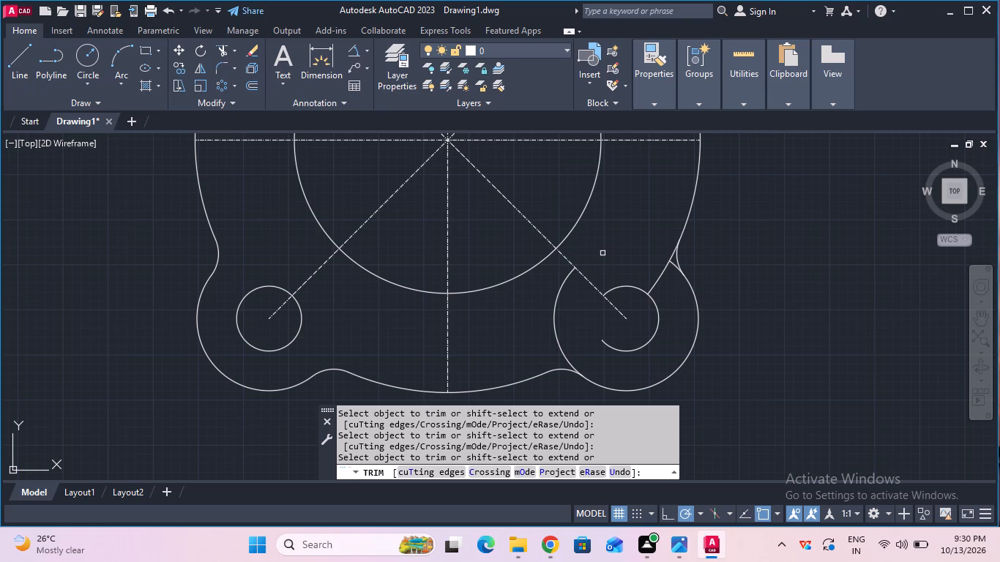
left_click(570, 278)
key("Escape")
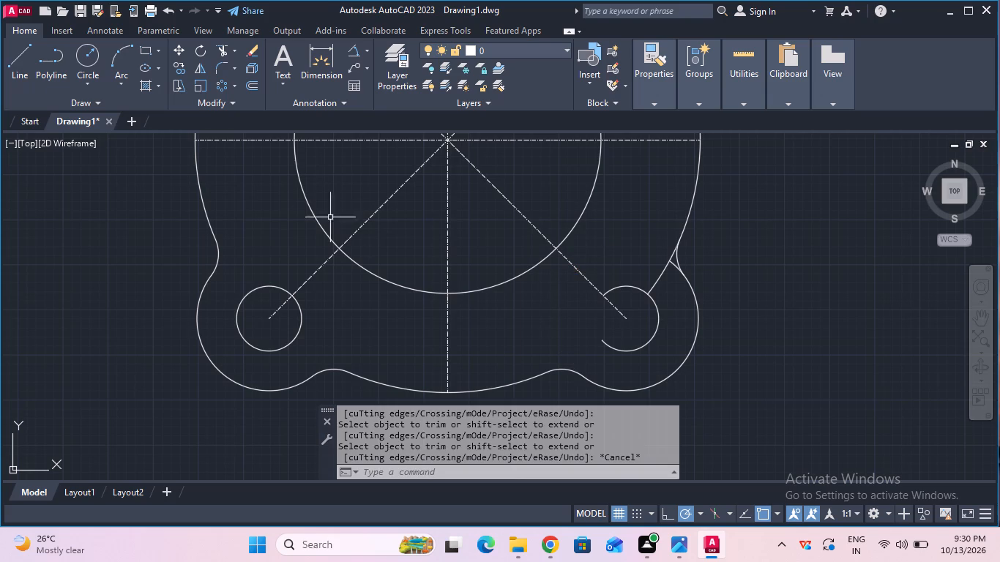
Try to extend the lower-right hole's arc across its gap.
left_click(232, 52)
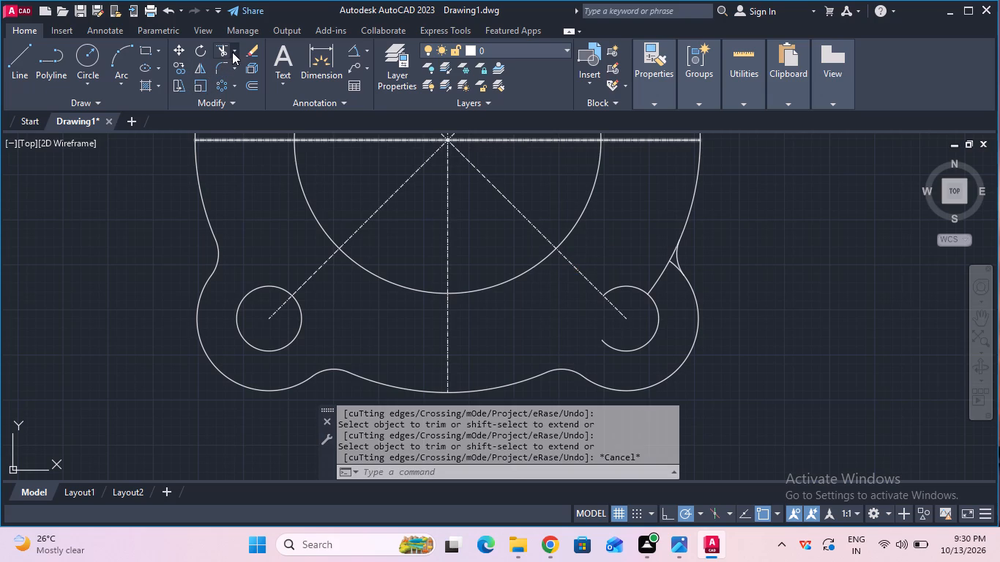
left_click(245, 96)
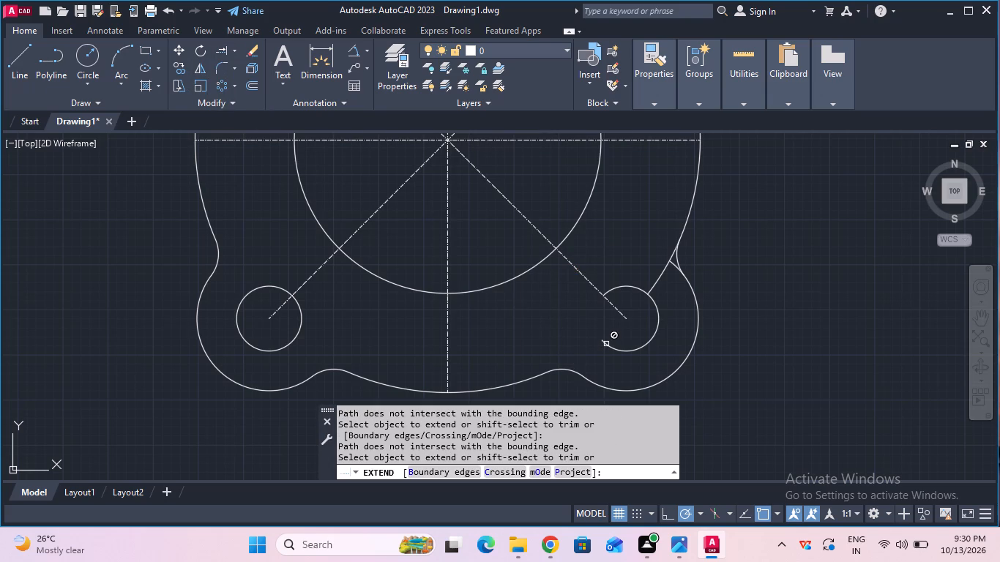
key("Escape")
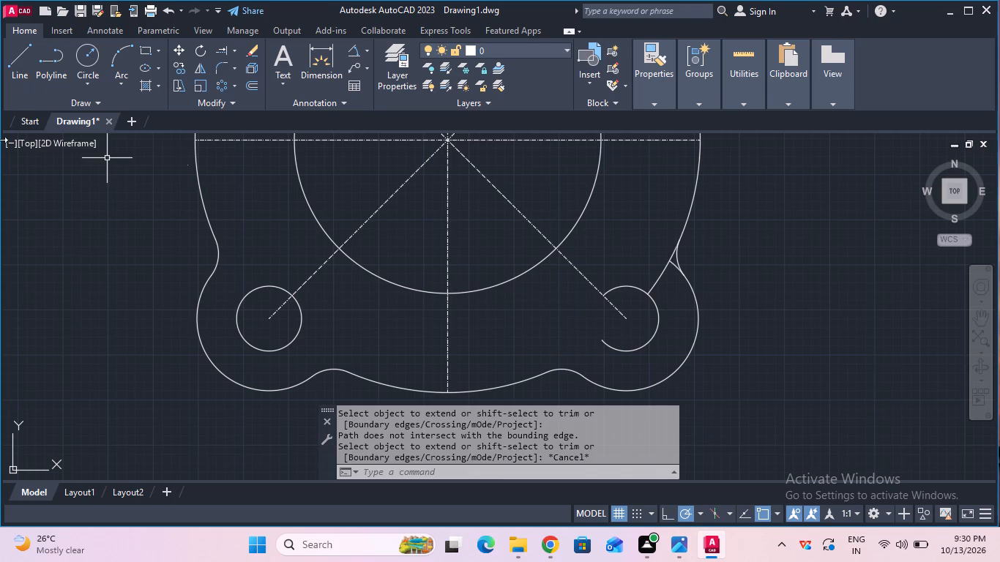
Trim the remaining diameter 140 arc and R20 stub beside the upper fillet of the lower-right lobe.
left_click(229, 52)
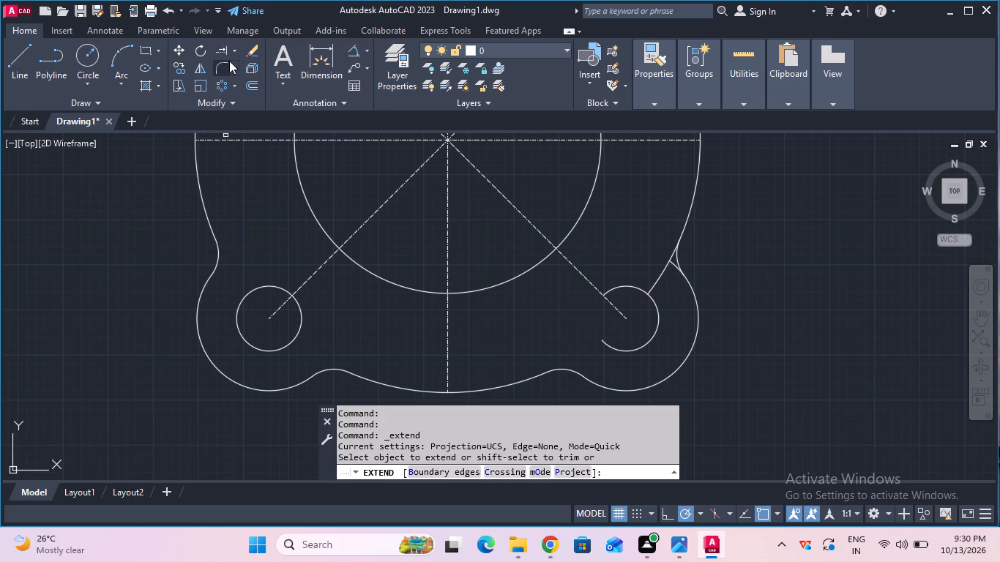
left_click(232, 47)
left_click(236, 72)
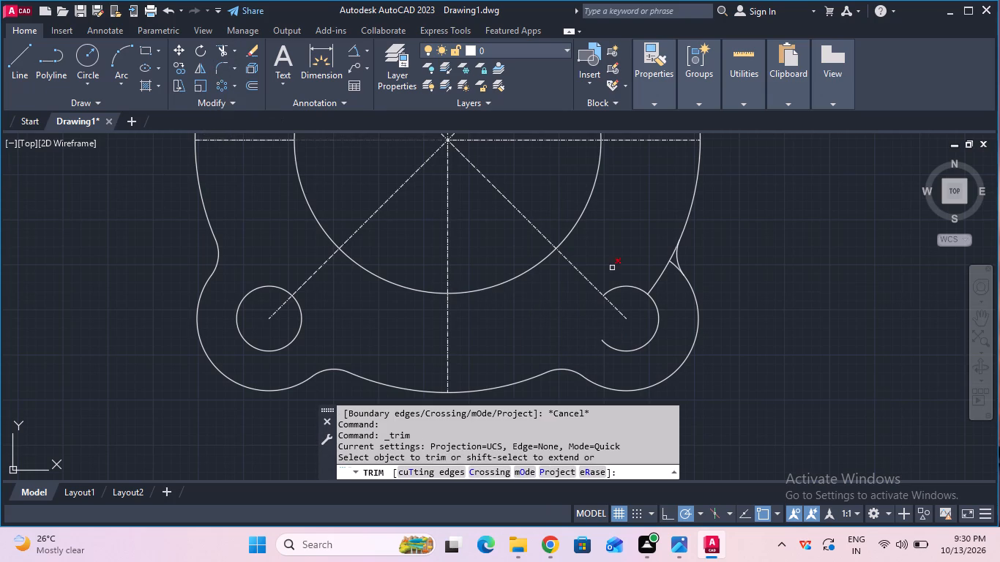
left_click(664, 272)
left_click(671, 266)
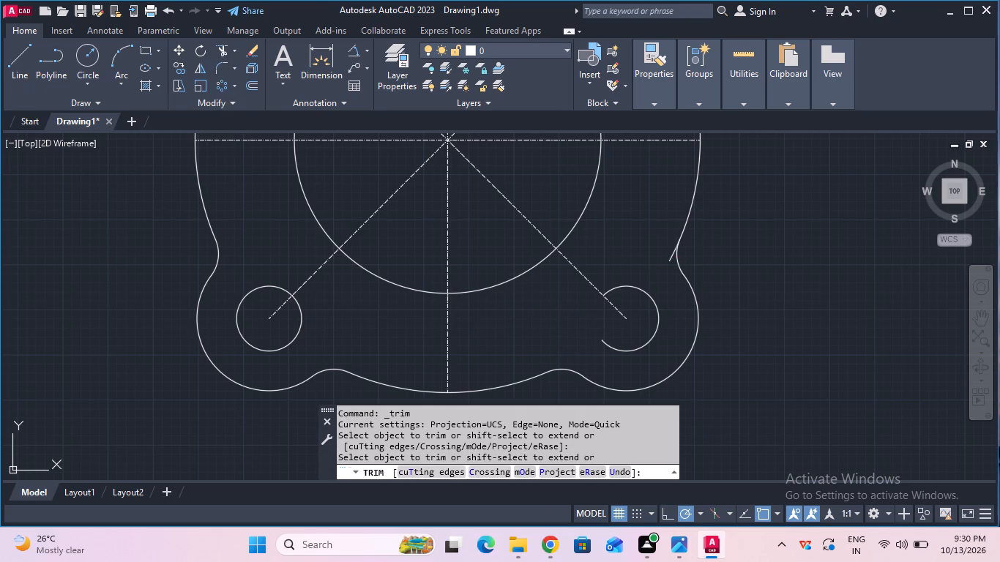
left_click(671, 262)
key("Escape")
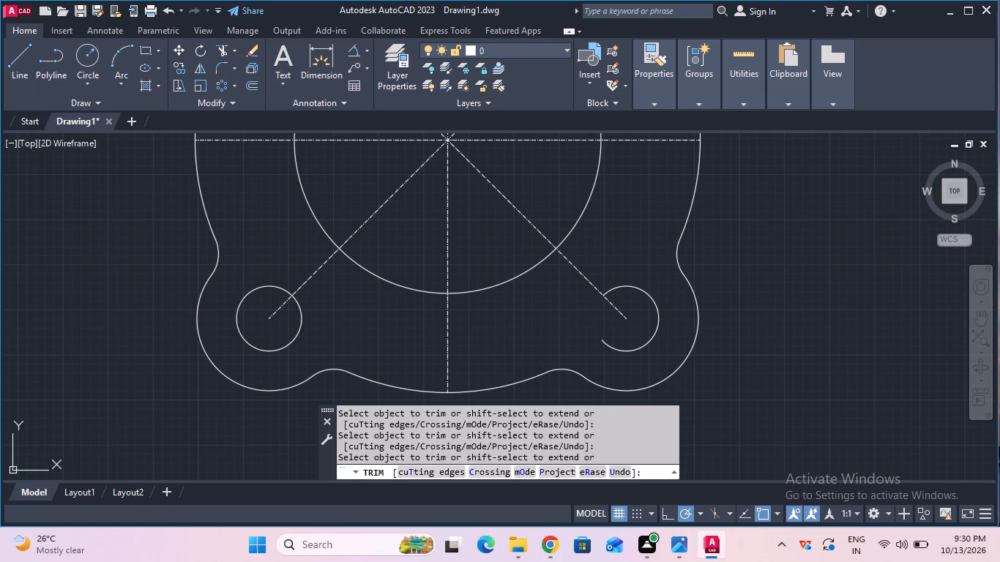
Erase the broken arc of the lower-right hole.
left_click(637, 285)
key("Delete")
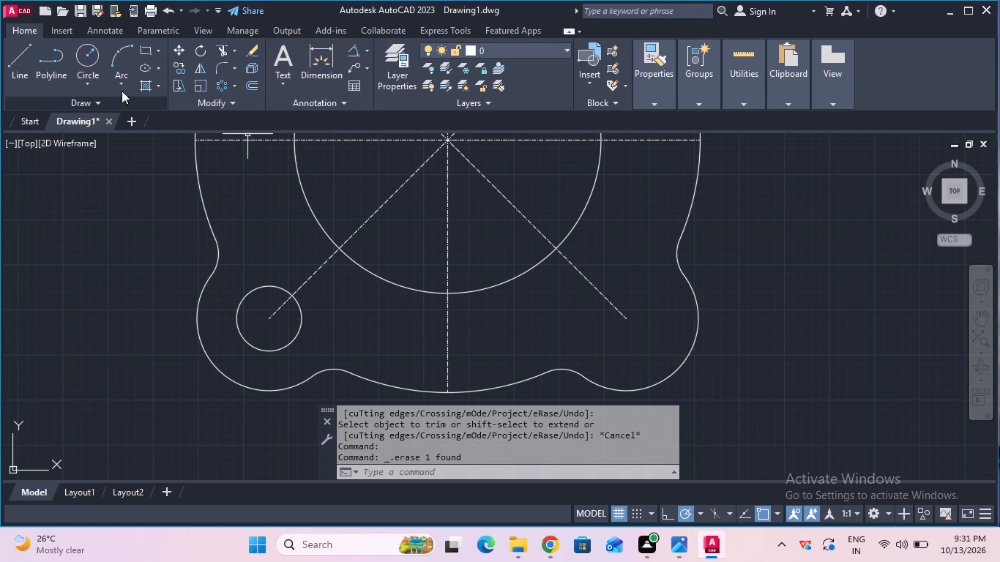
Check the lower-left hole's diameter with a temporary diameter dimension.
left_click(364, 53)
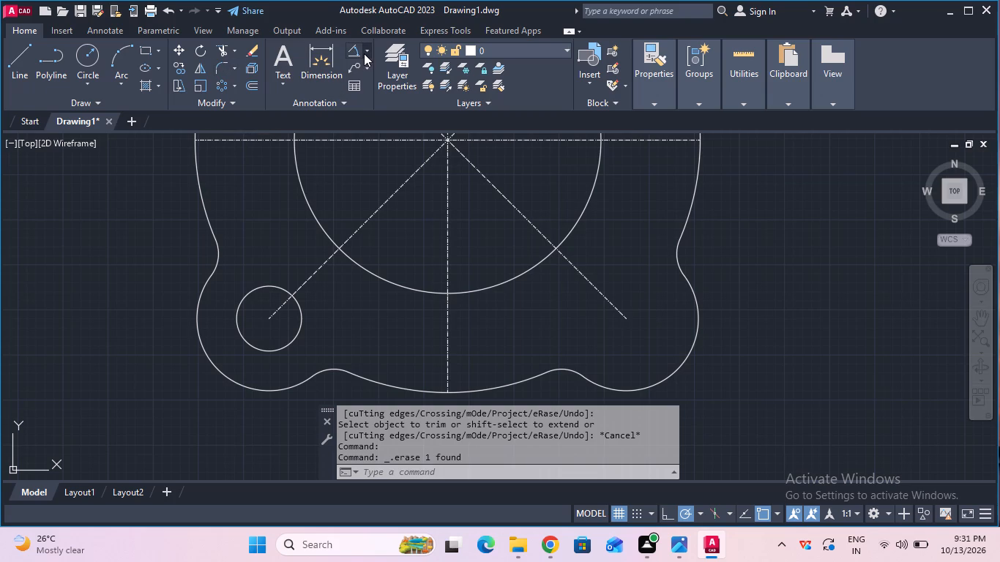
left_click(370, 215)
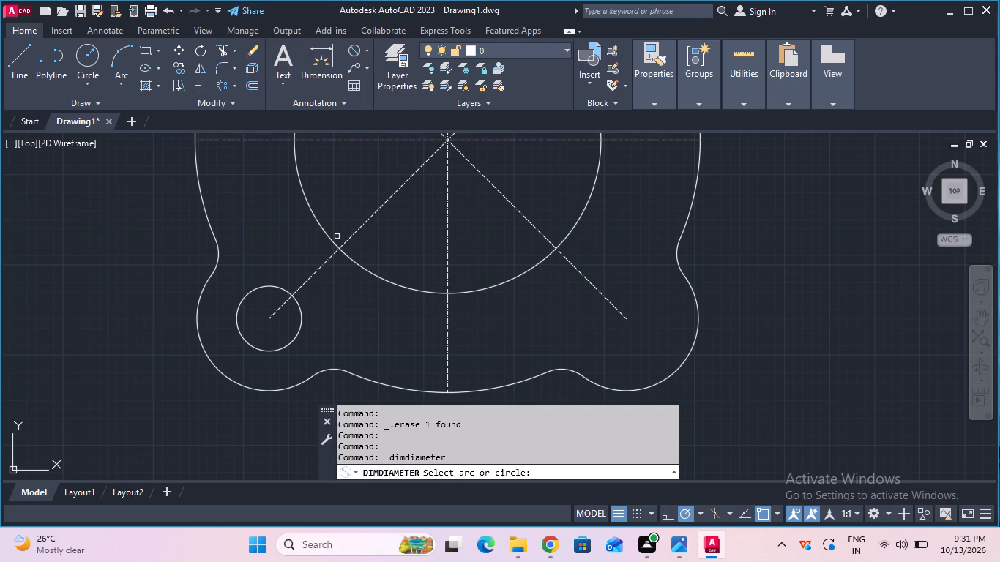
left_click(274, 288)
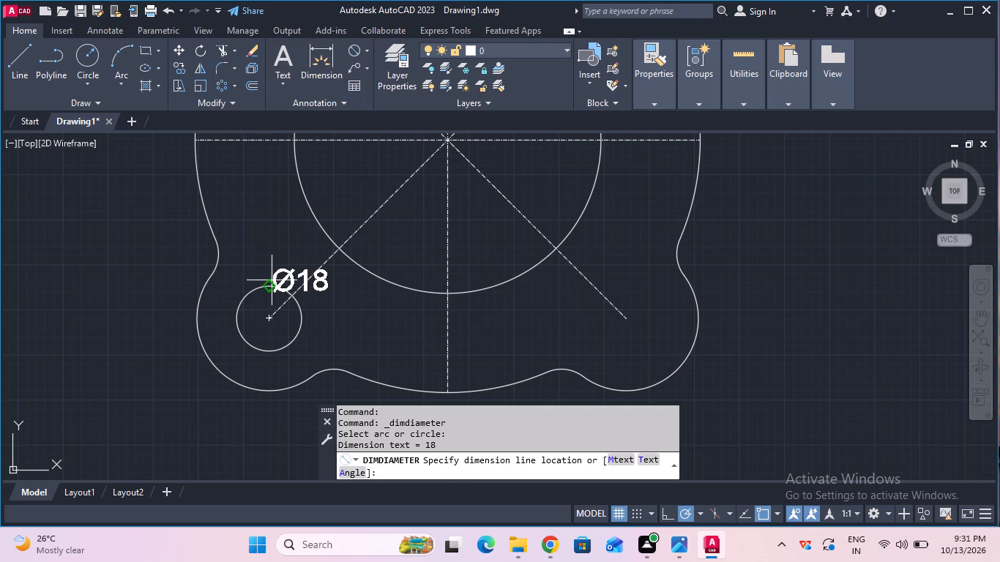
key("Escape")
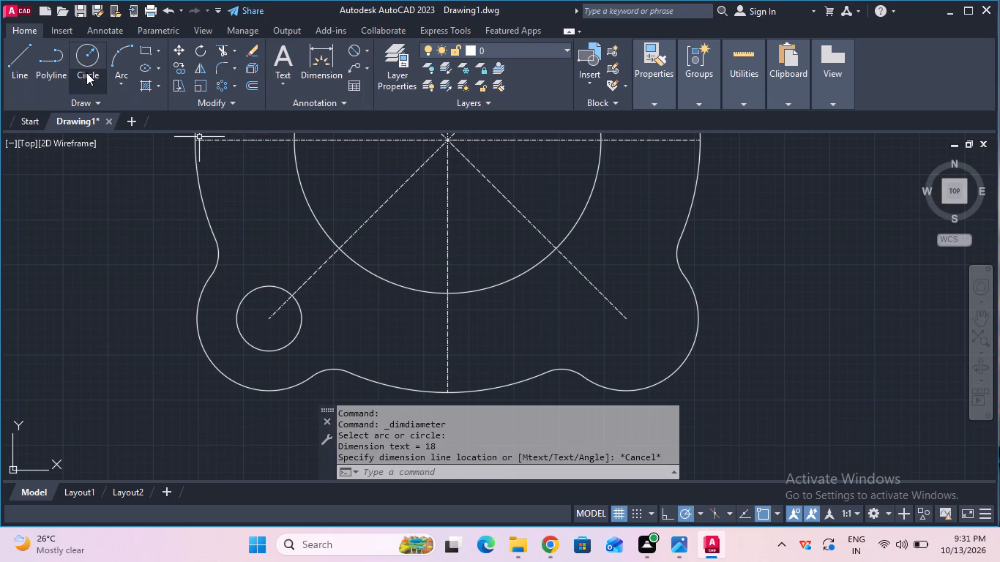
Draw a radius 9 circle centred at the end of the lower-right diagonal centreline.
left_click(86, 72)
left_click(105, 102)
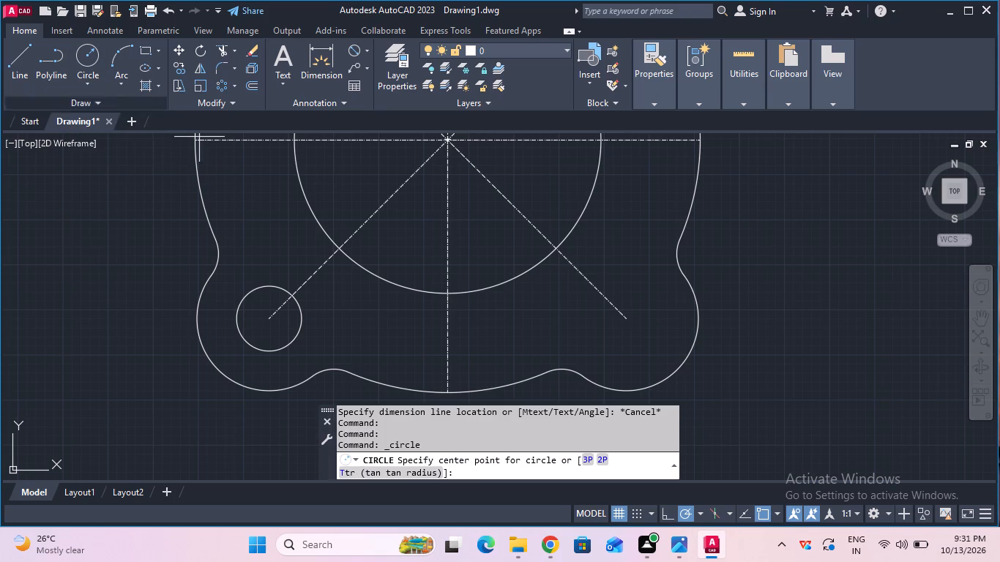
left_click(624, 318)
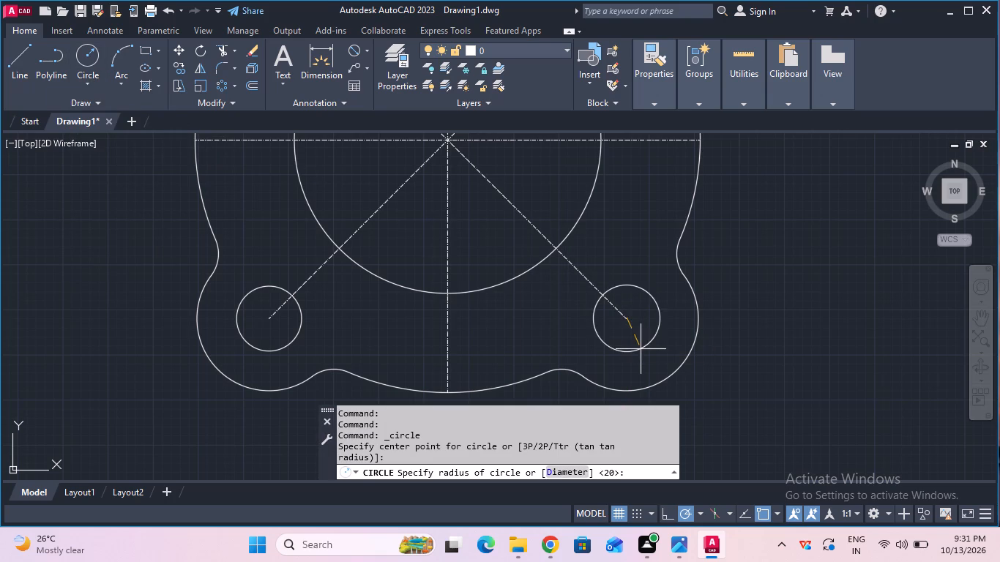
key("9")
key("Return")
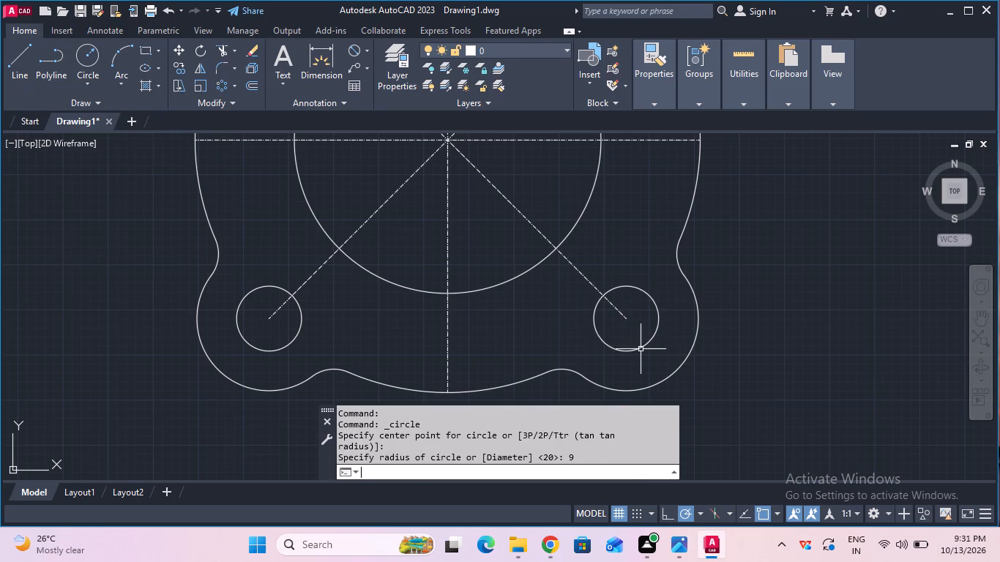
Trim the R20 circle's inner arc and the diameter 140 arc crossing the upper-right lobe and its hole.
scroll(641, 345, "down", 2)
middle_click(638, 275)
scroll(638, 275, "up", 1)
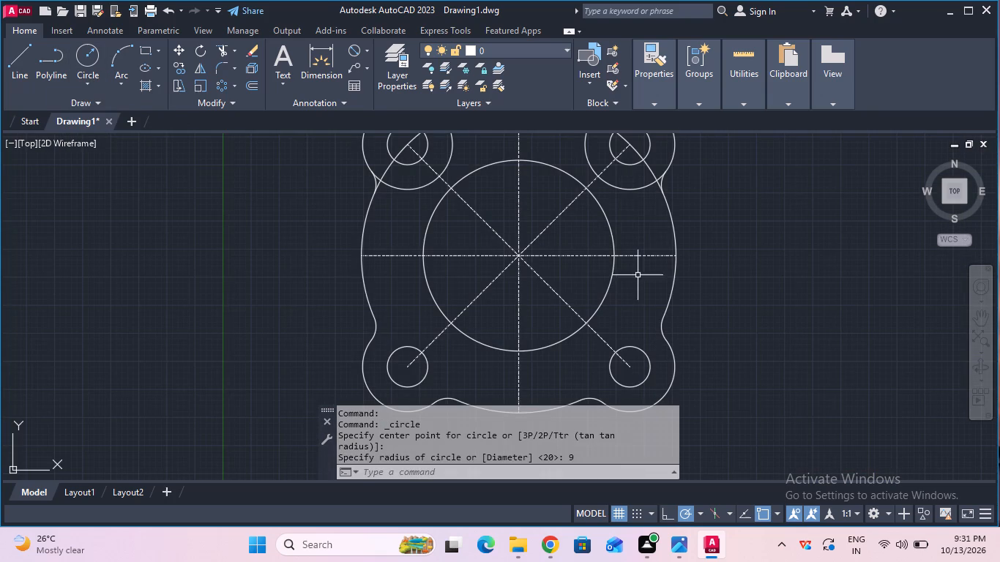
middle_click_drag(642, 222, 613, 307)
scroll(613, 307, "up", 1)
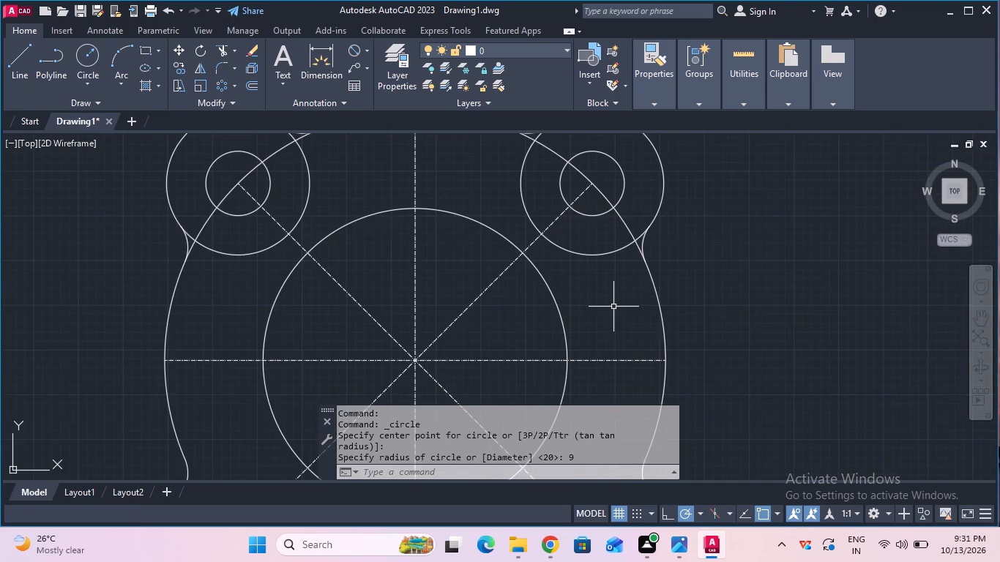
middle_click_drag(613, 307, 613, 367)
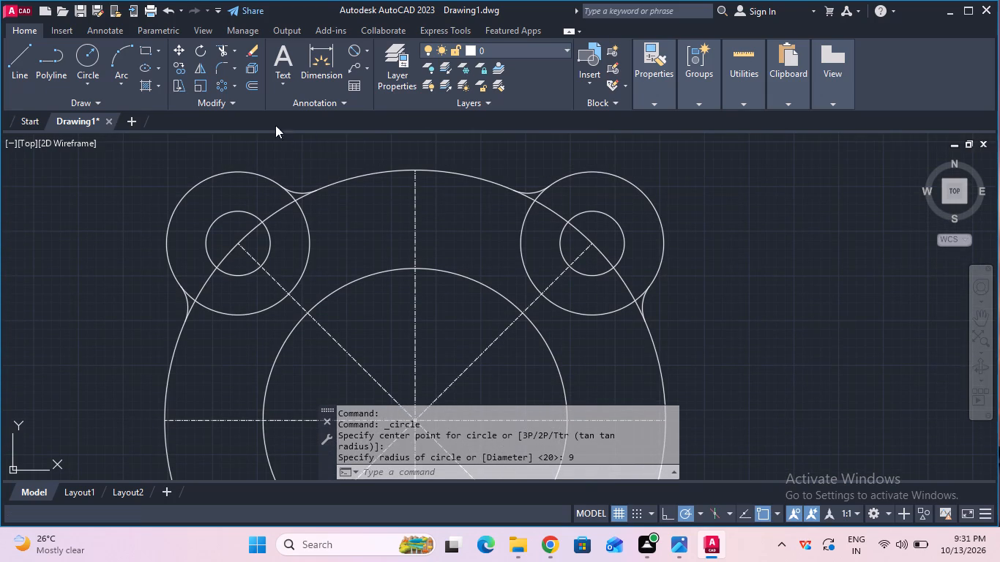
left_click(223, 50)
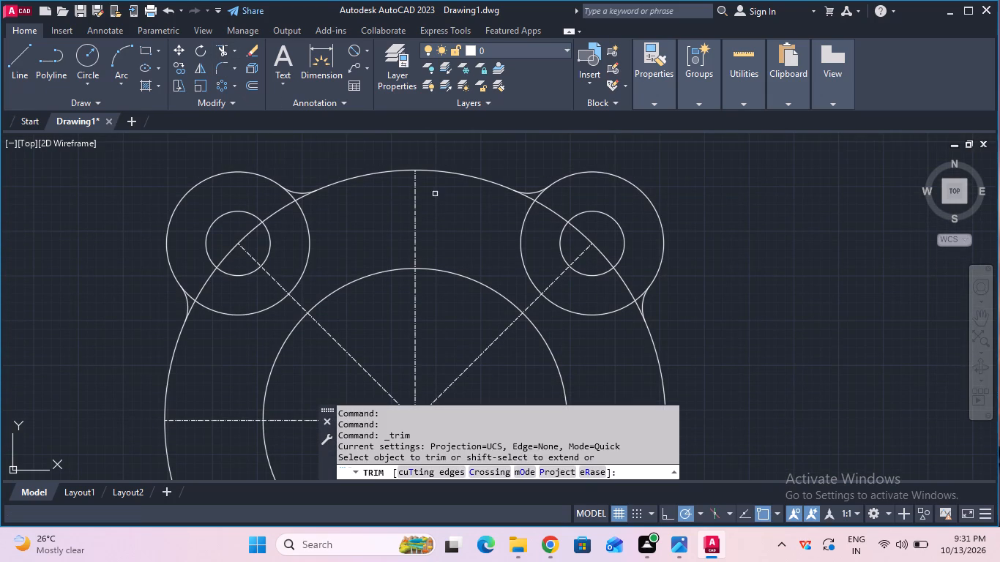
left_click(523, 252)
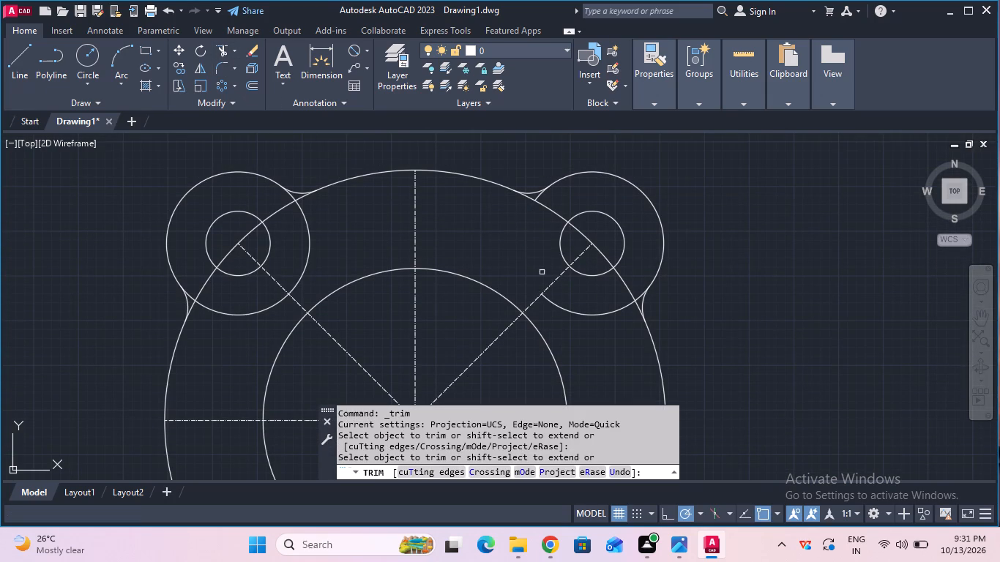
left_click(569, 315)
left_click(574, 310)
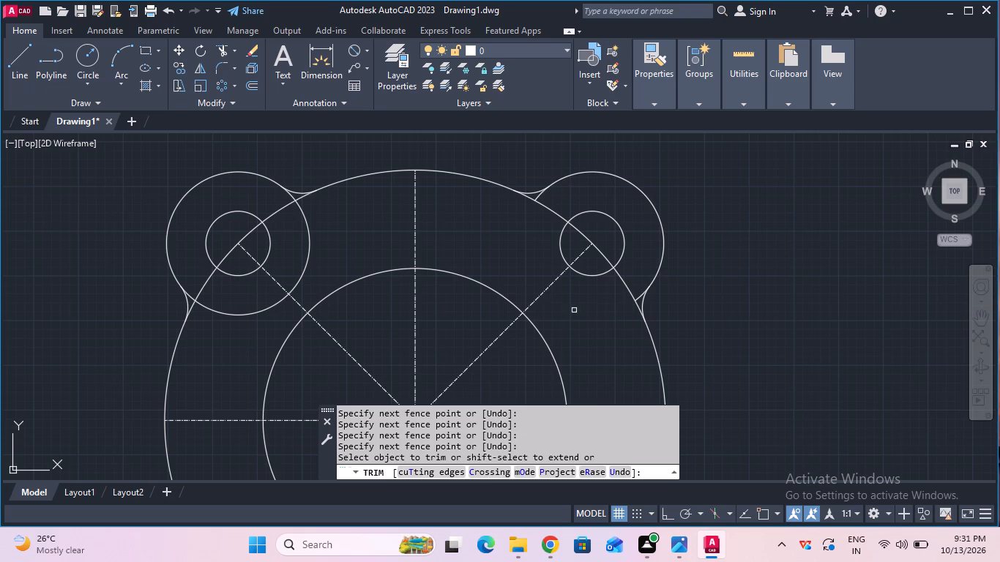
left_click(629, 286)
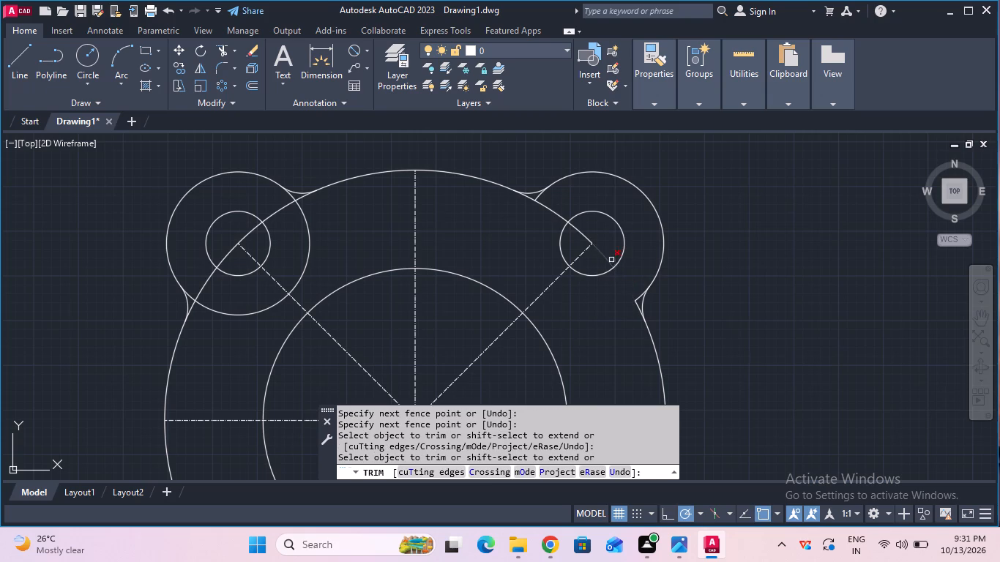
left_click(611, 259)
left_click(604, 261)
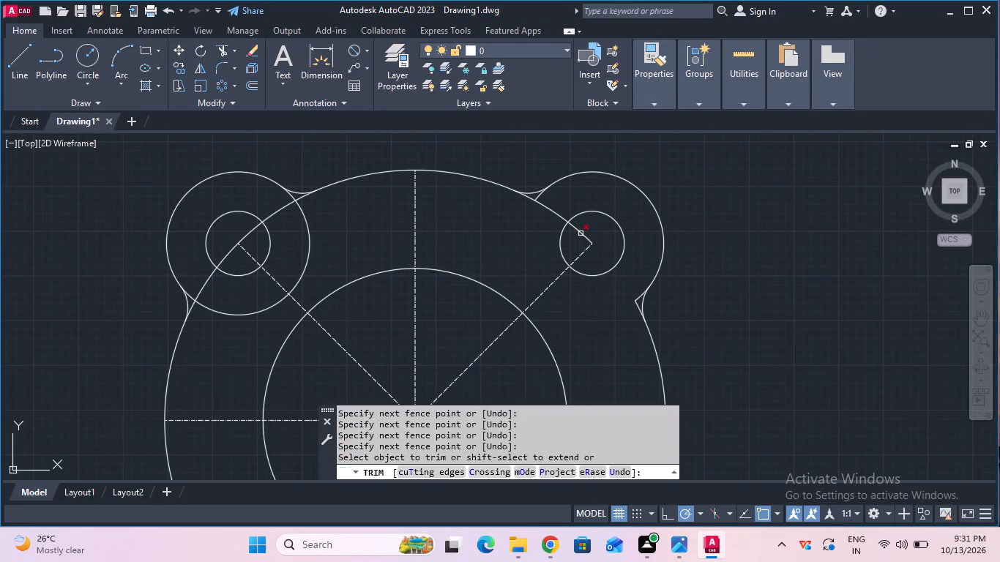
left_click(579, 233)
left_click(553, 211)
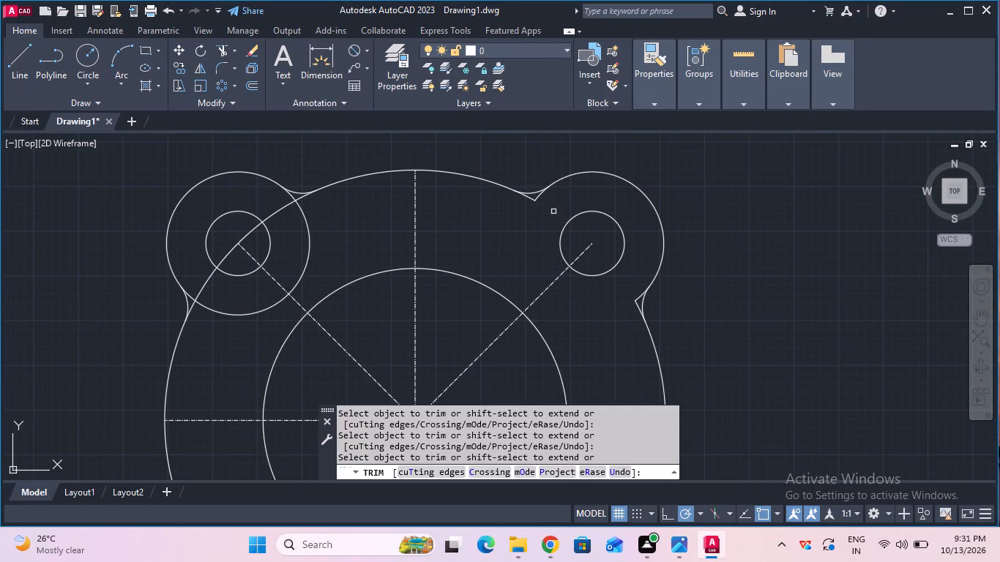
Trim the leftover R20 and diameter 140 stubs beside both fillets of the upper-right lobe.
scroll(553, 211, "up", 1)
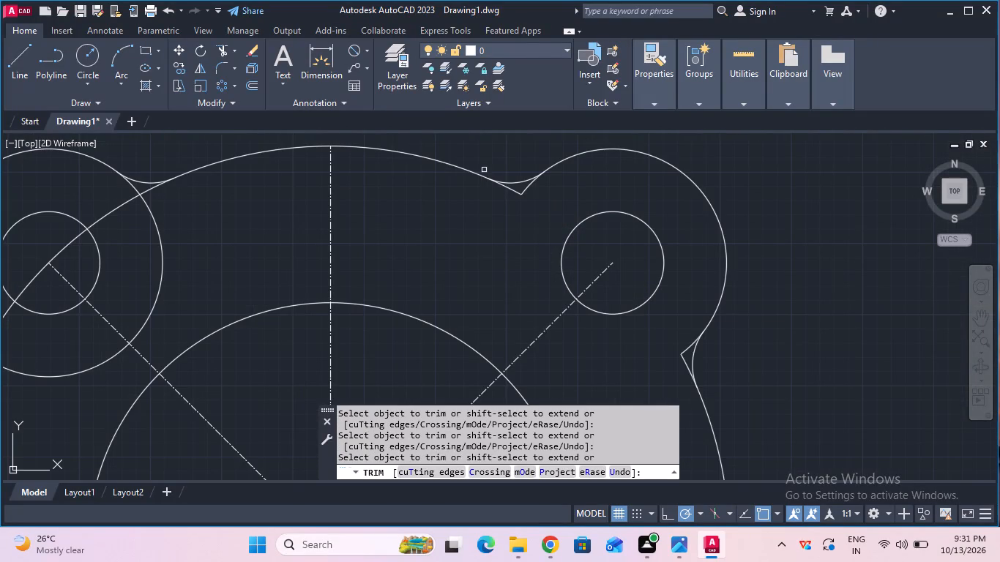
left_click(524, 193)
left_click(523, 195)
left_click(688, 346)
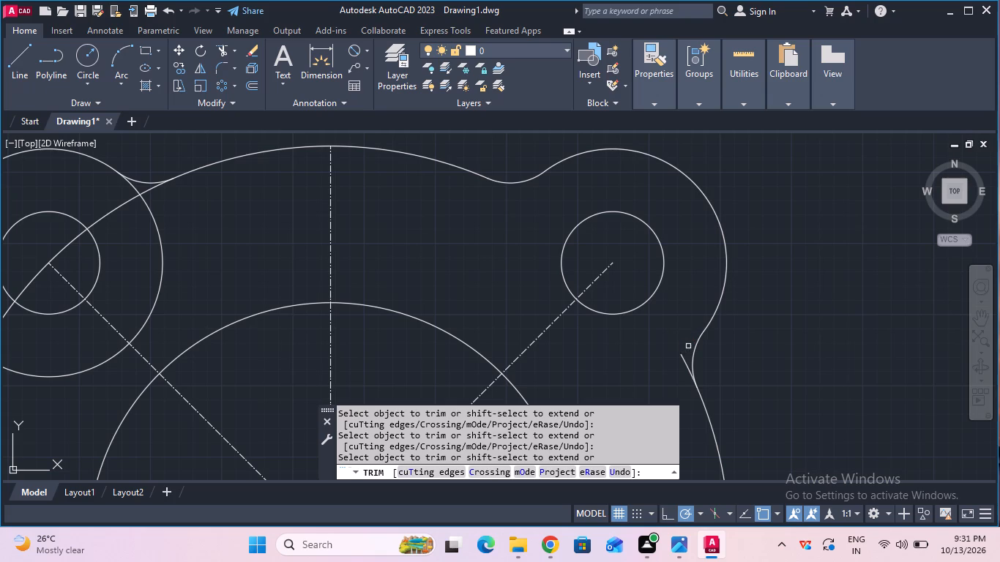
left_click(686, 359)
Trim the upper-left R20 circle's inner arc and the R20 and diameter 140 stubs beside the lobe's lower fillet.
scroll(673, 356, "down", 2)
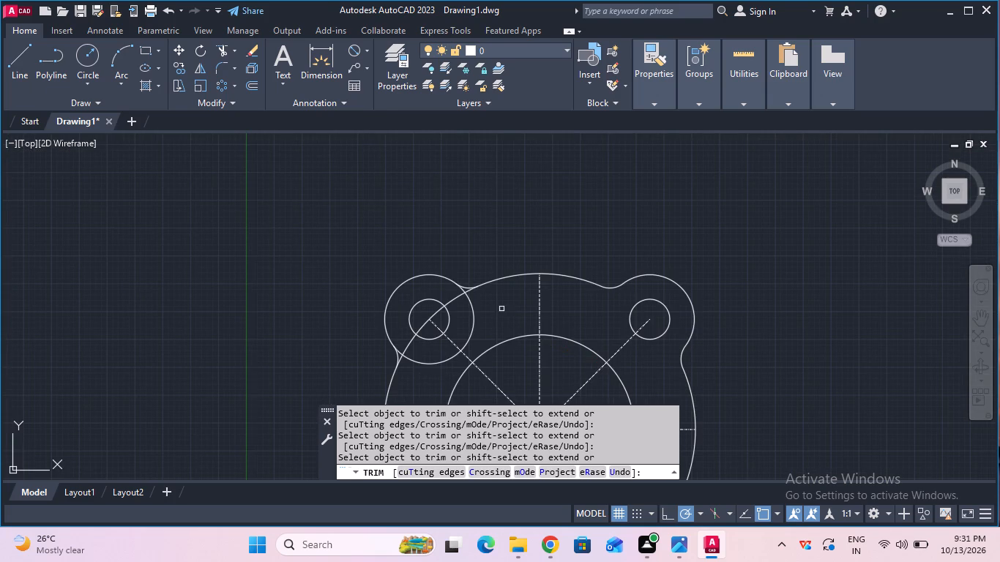
middle_click_drag(501, 309, 577, 282)
scroll(577, 282, "up", 1)
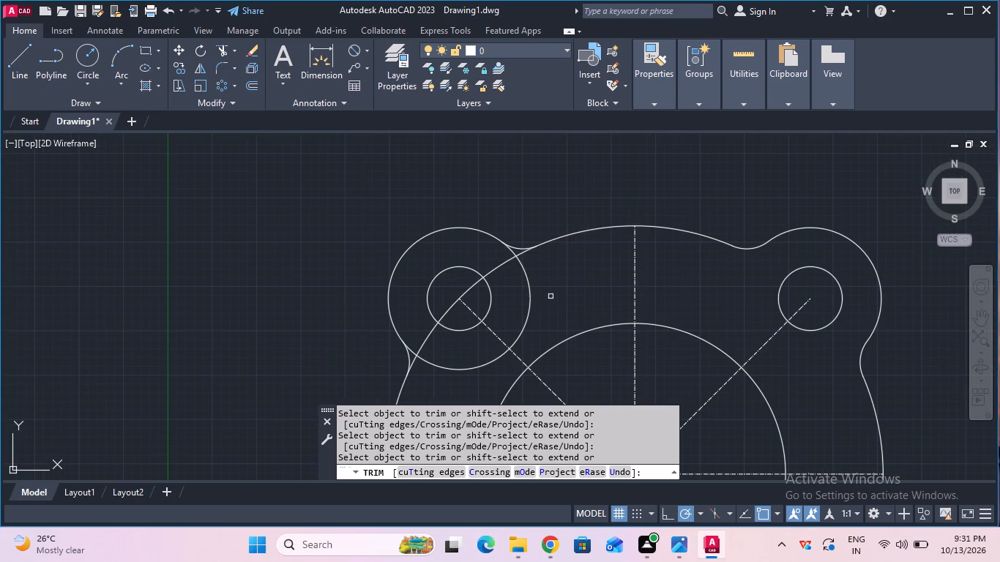
left_click(528, 311)
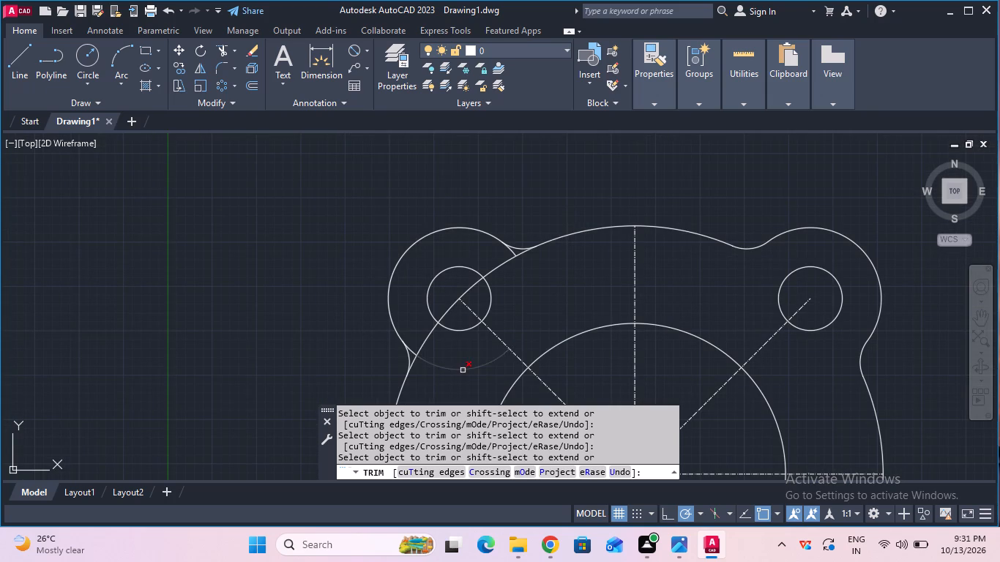
left_click(463, 370)
left_click(415, 362)
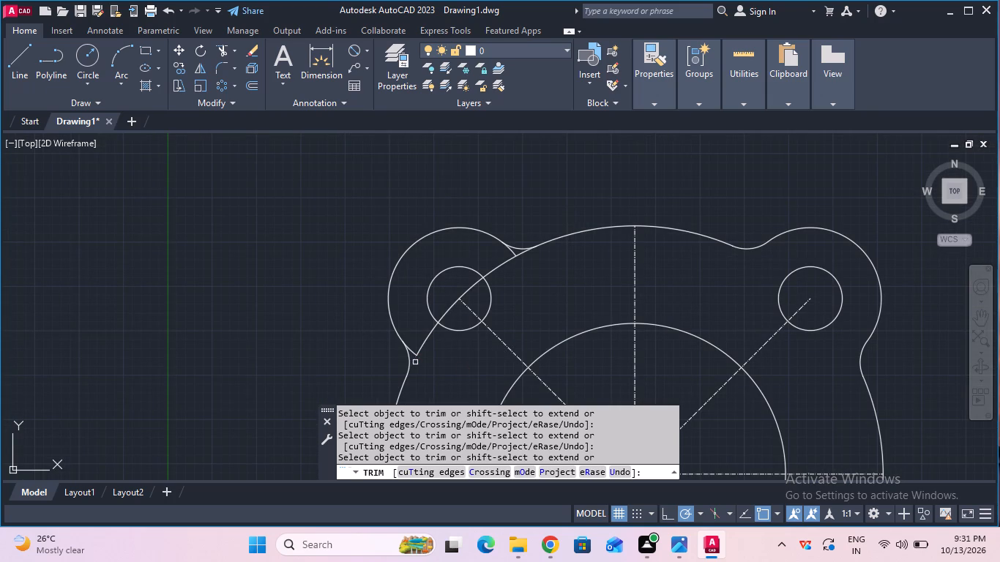
left_click(415, 356)
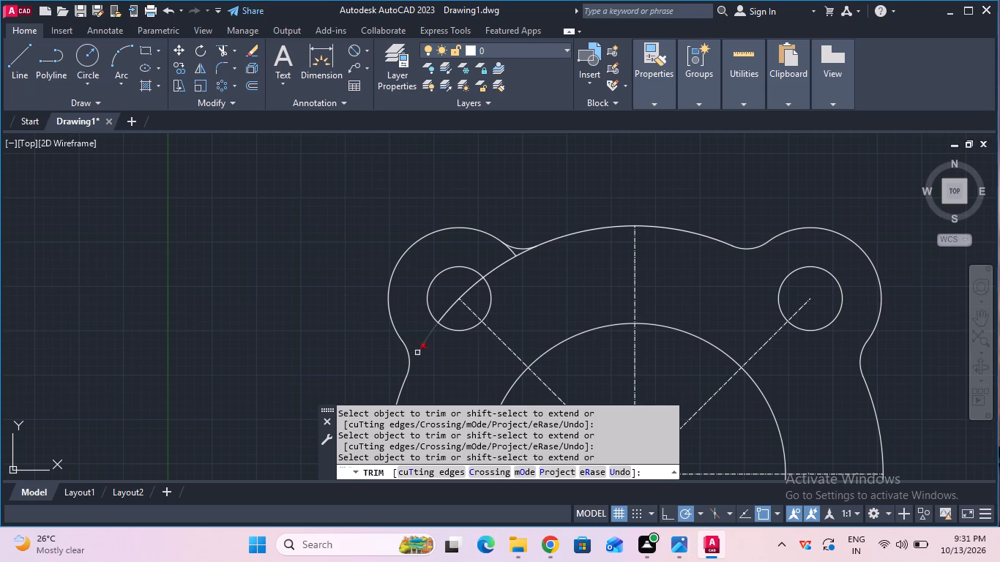
Trim the diameter 140 arc crossing the upper-left lobe and hole, plus the R20 stub beside its upper fillet.
left_click(418, 352)
left_click(450, 311)
left_click(466, 294)
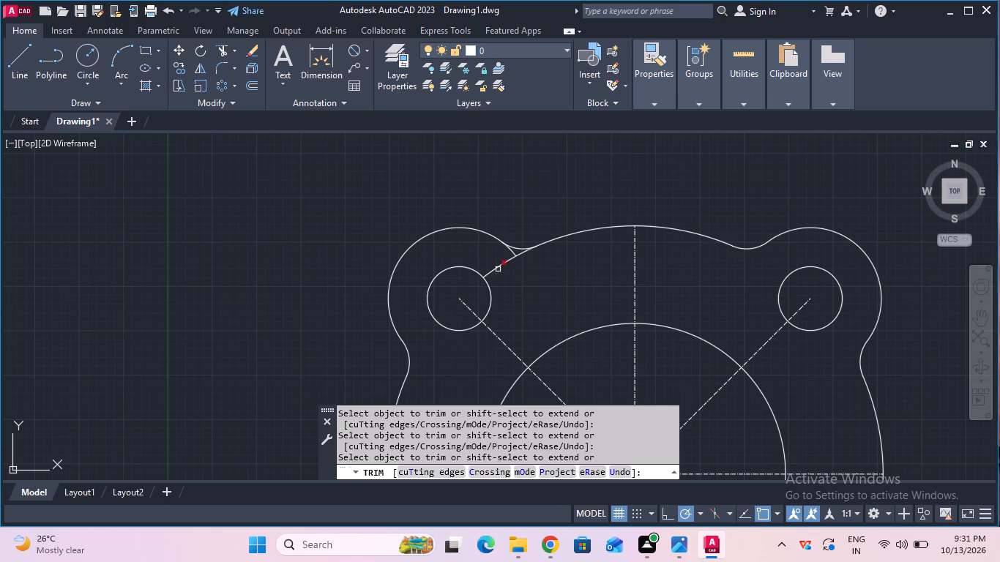
left_click(498, 269)
left_click(520, 257)
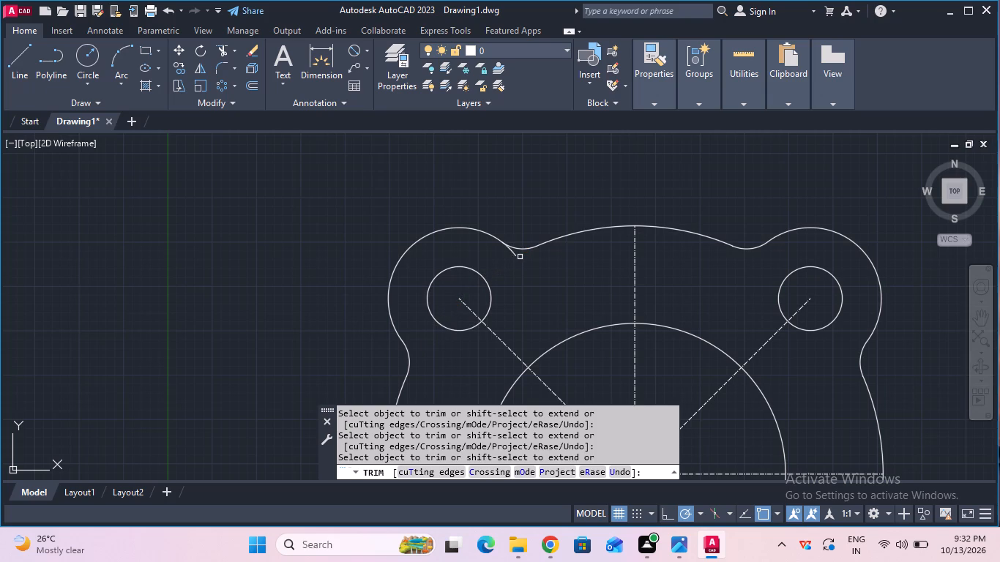
left_click(516, 254)
scroll(520, 261, "down", 3)
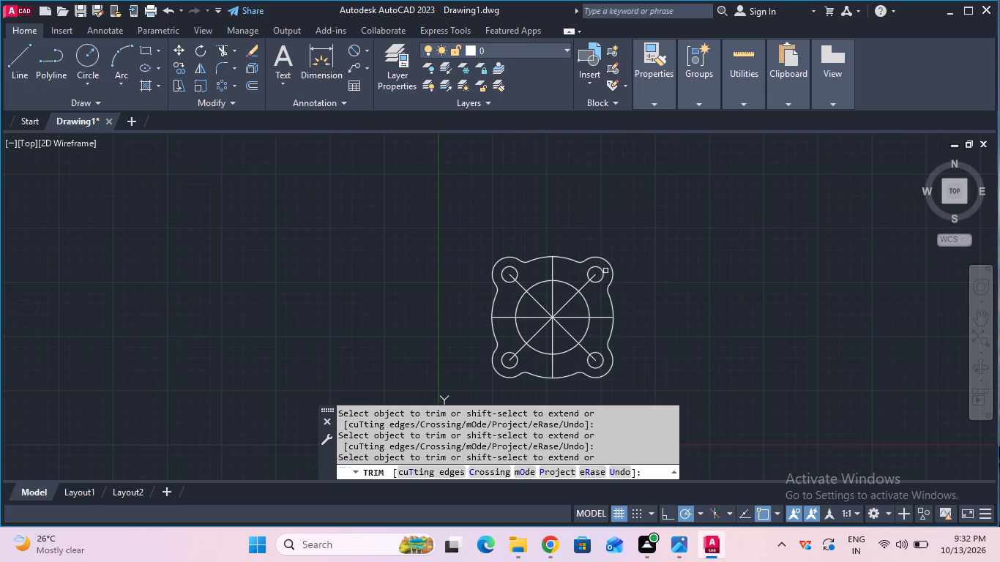
key("Escape")
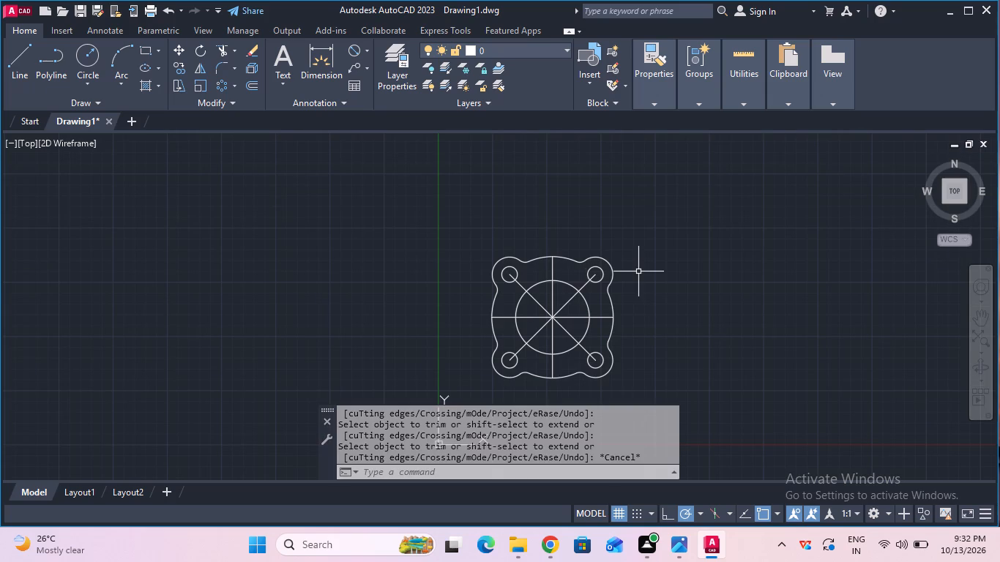
key("Escape")
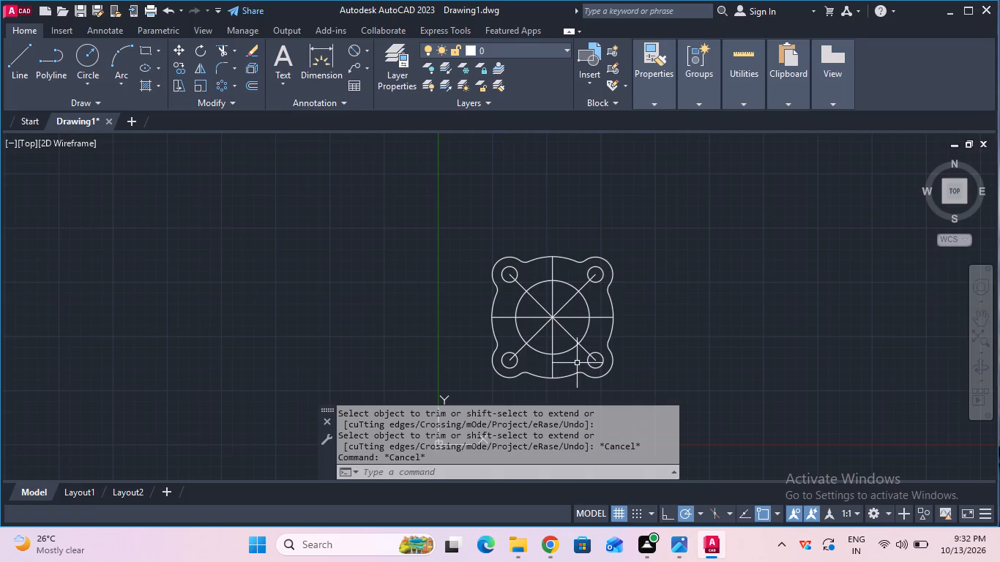
Join the whole flange selection so that the outline arcs become a single polyline.
scroll(577, 362, "up", 1)
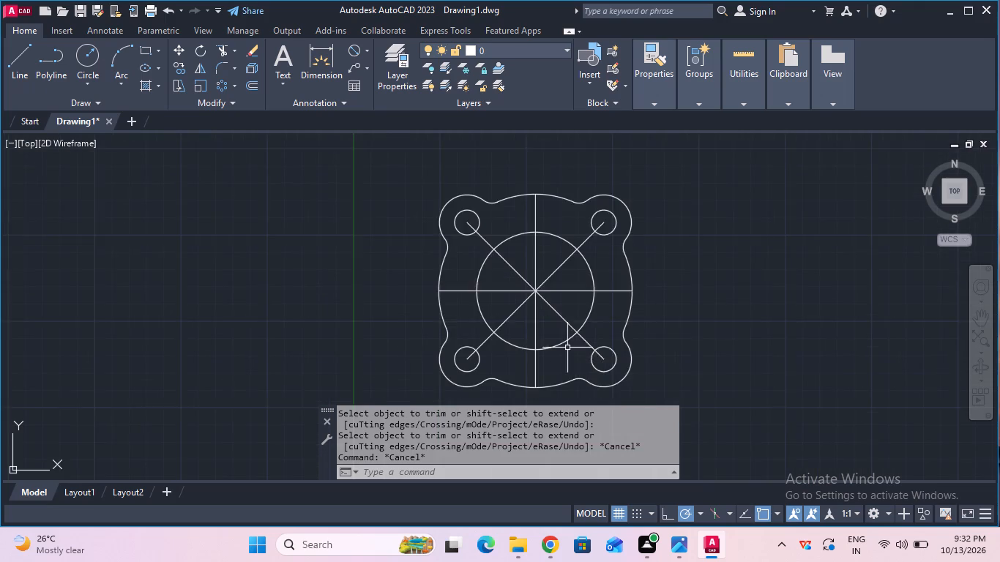
scroll(548, 316, "up", 1)
scroll(508, 265, "down", 2)
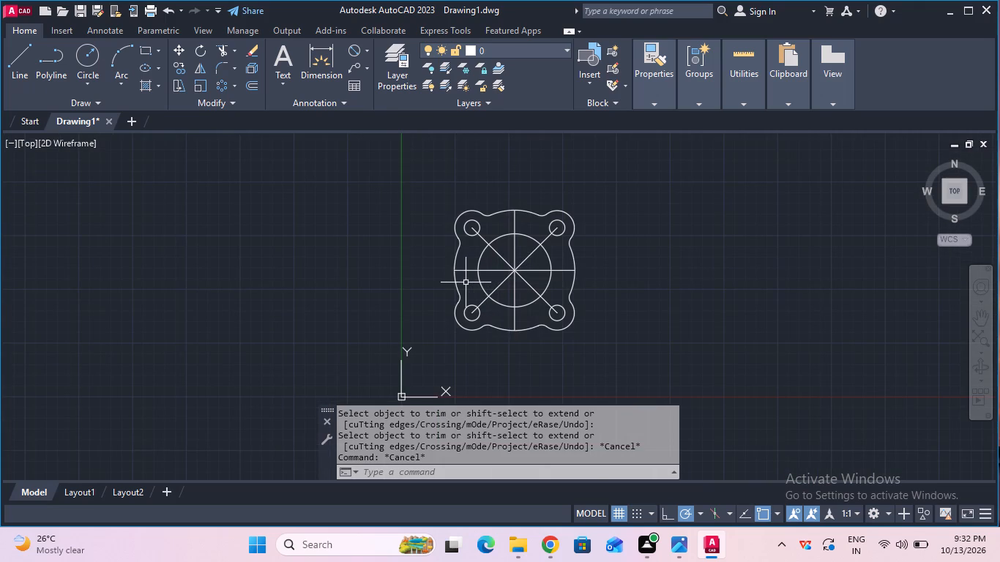
left_click(429, 187)
left_click(612, 363)
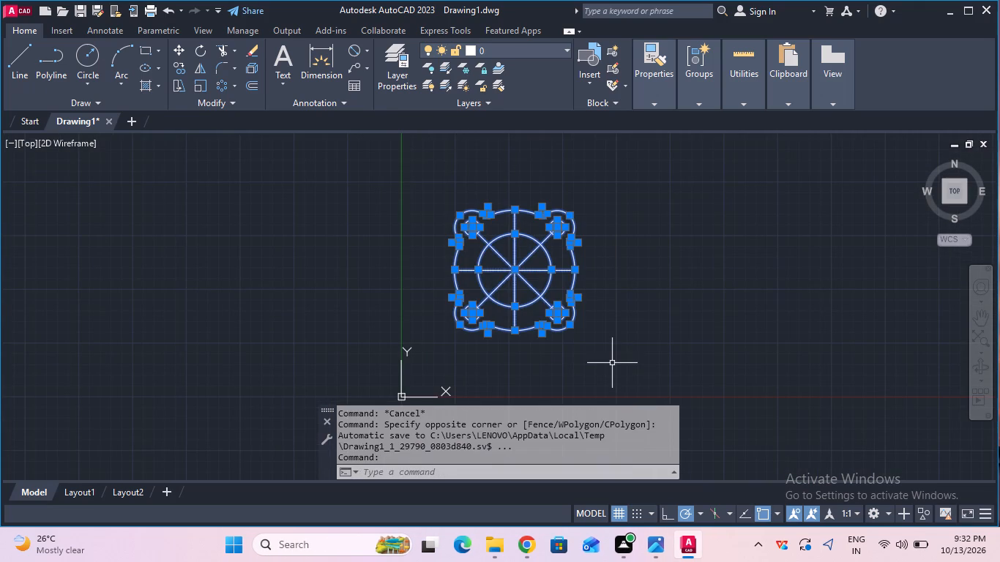
type("joi")
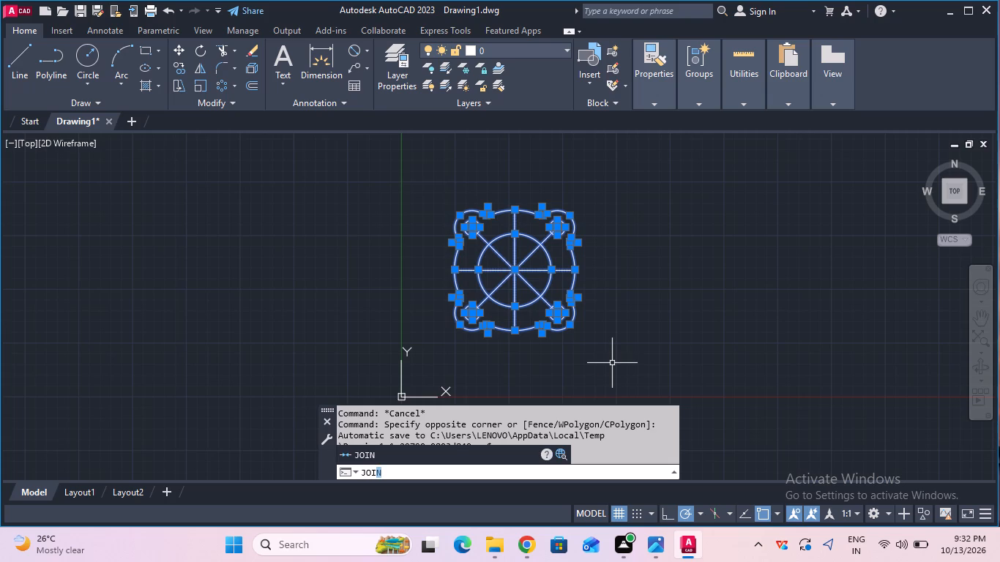
left_click(444, 451)
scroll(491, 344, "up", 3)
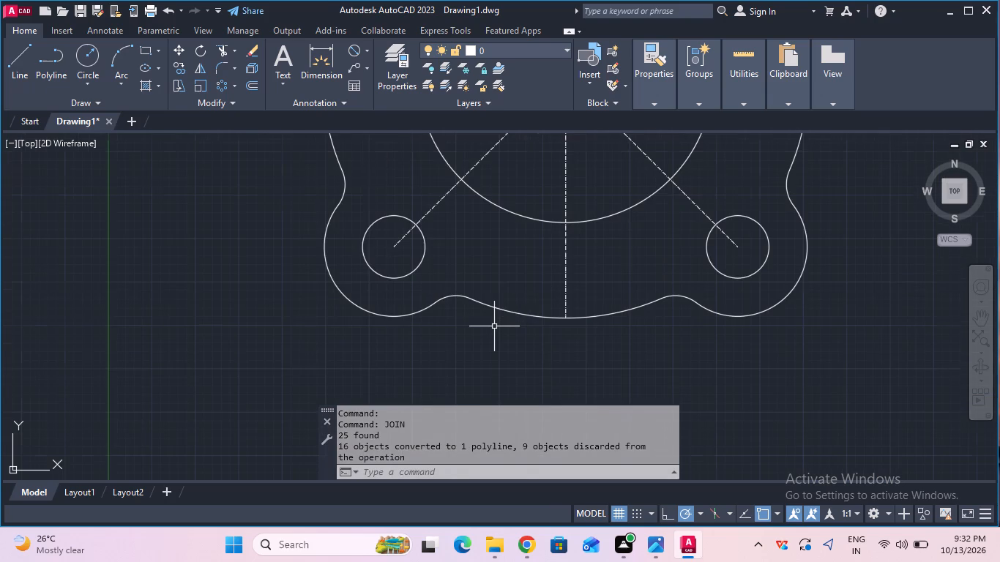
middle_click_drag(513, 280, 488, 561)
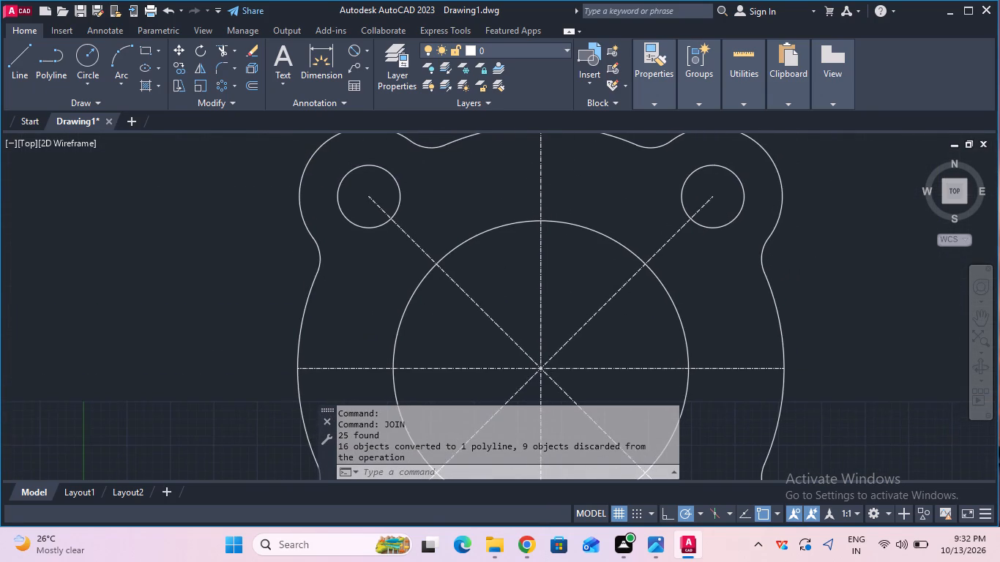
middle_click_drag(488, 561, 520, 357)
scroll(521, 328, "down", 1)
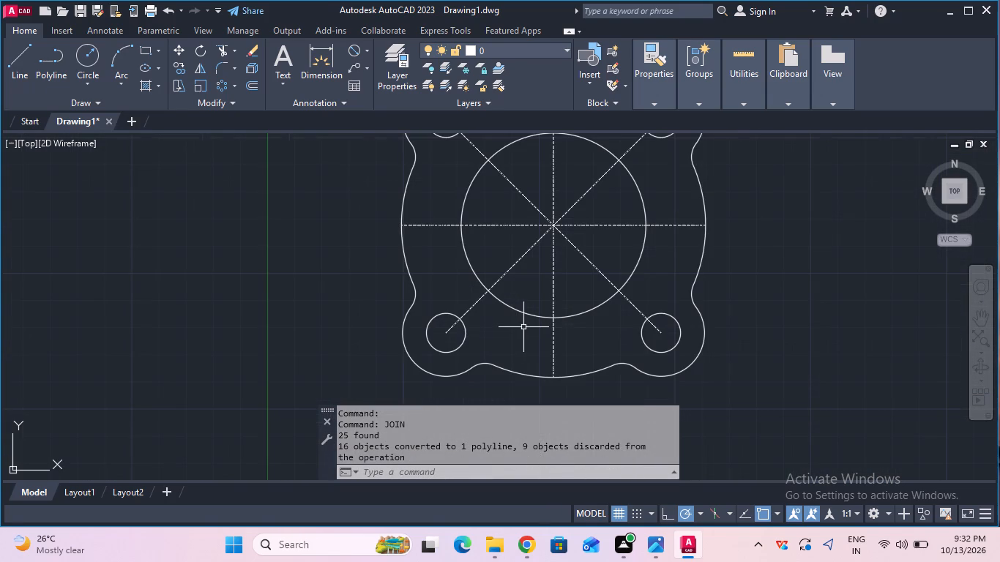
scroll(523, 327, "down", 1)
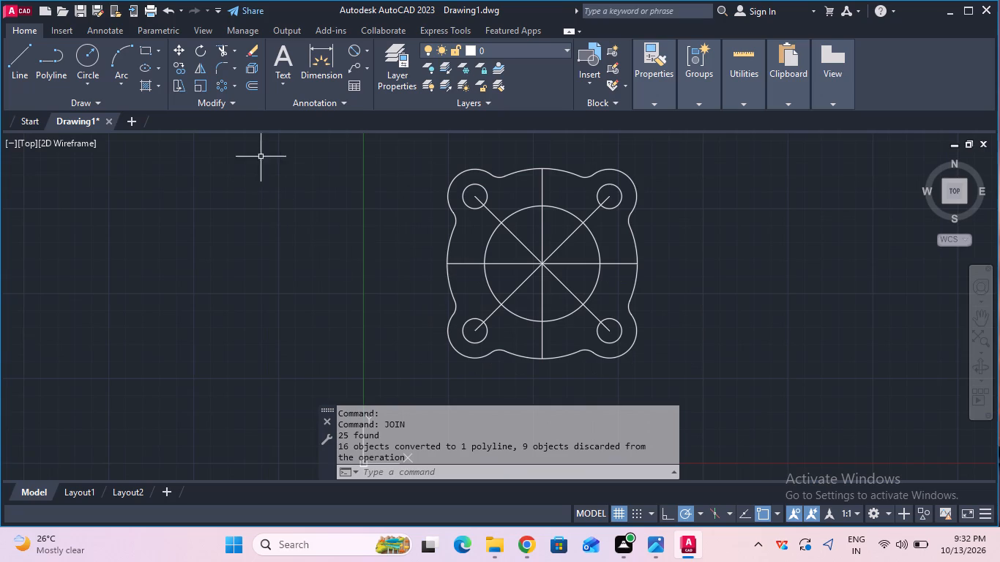
Add a diameter dimension to the flange's upper-left hole and a radius dimension to the lobe arc around it.
left_click(349, 45)
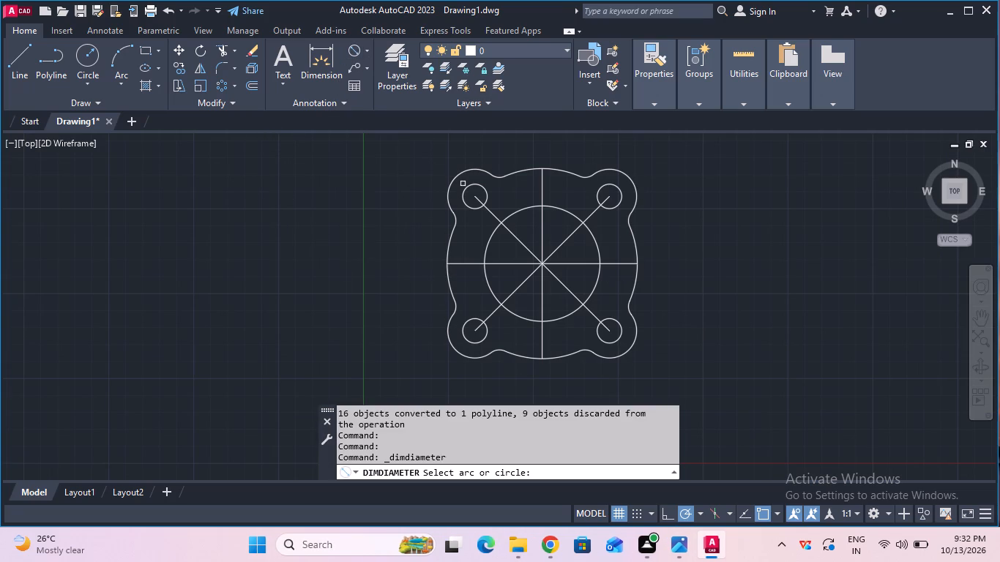
left_click(464, 187)
left_click(433, 184)
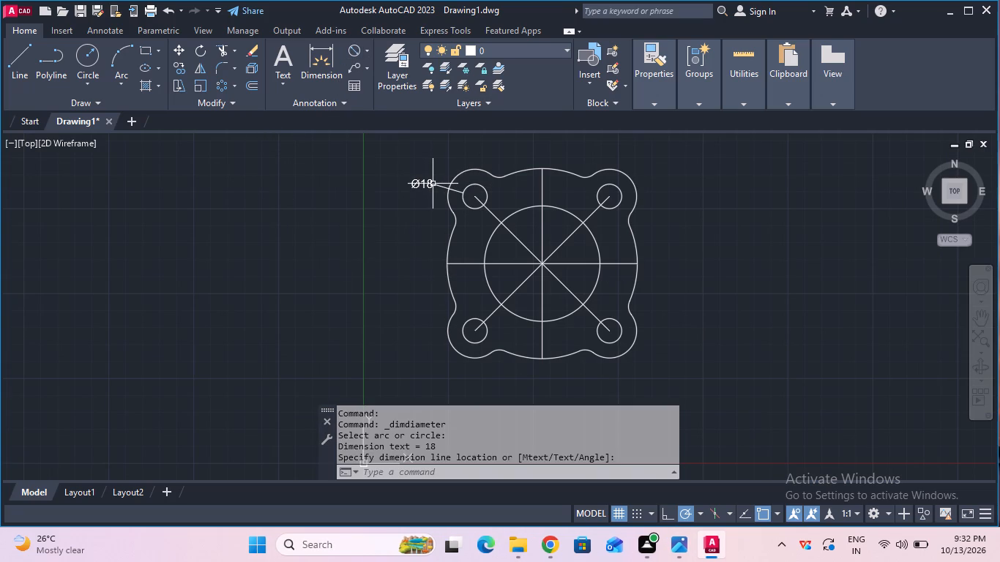
left_click(365, 50)
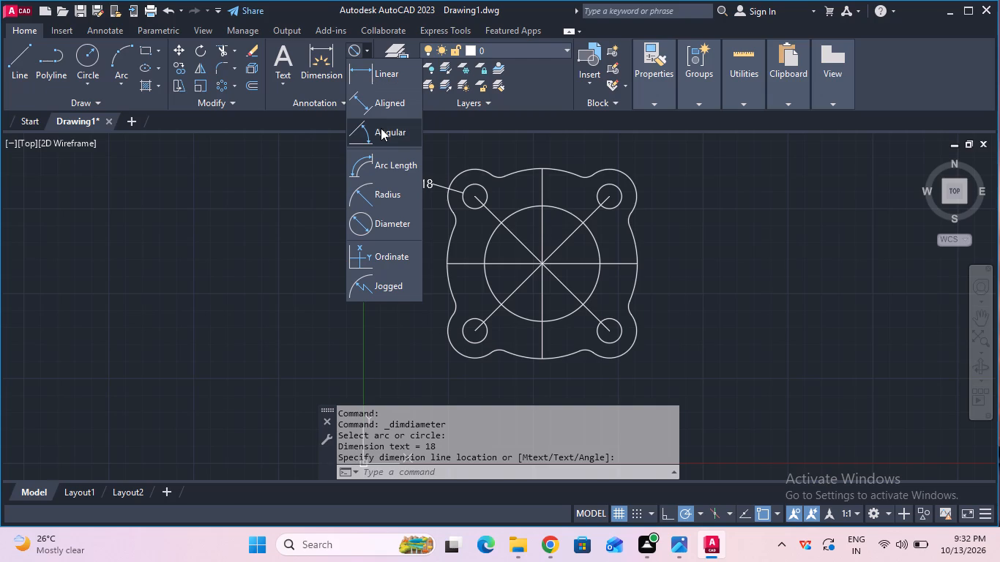
left_click(389, 192)
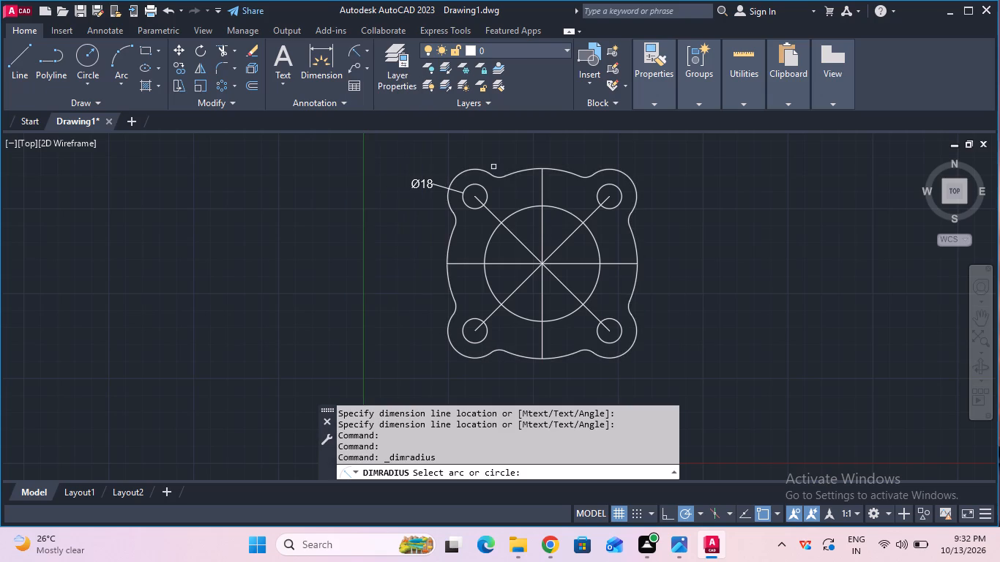
left_click(488, 171)
left_click(495, 154)
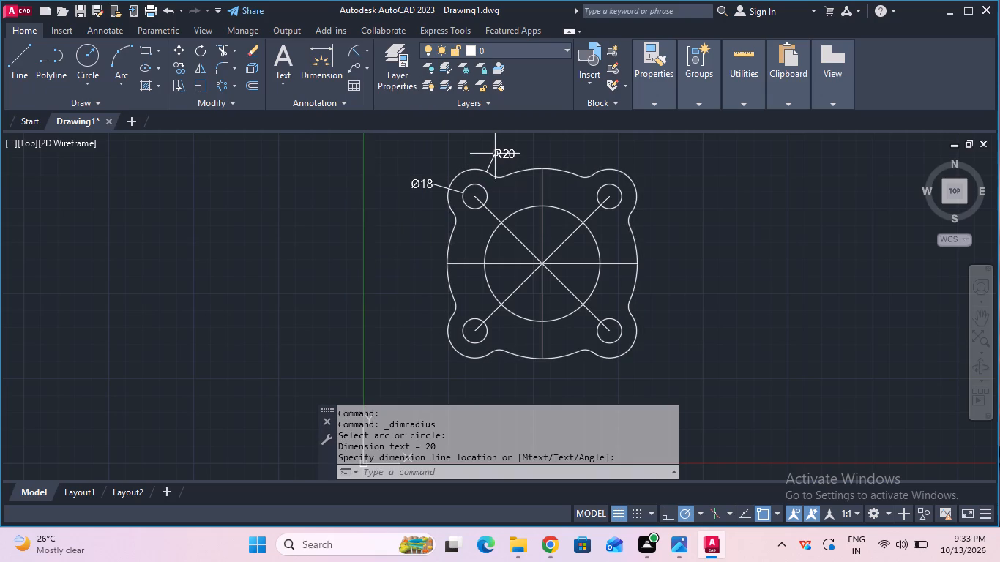
Add diameter dimensions to the flange's central circle and to the large outer arc on the outline's left side.
left_click(366, 52)
left_click(382, 221)
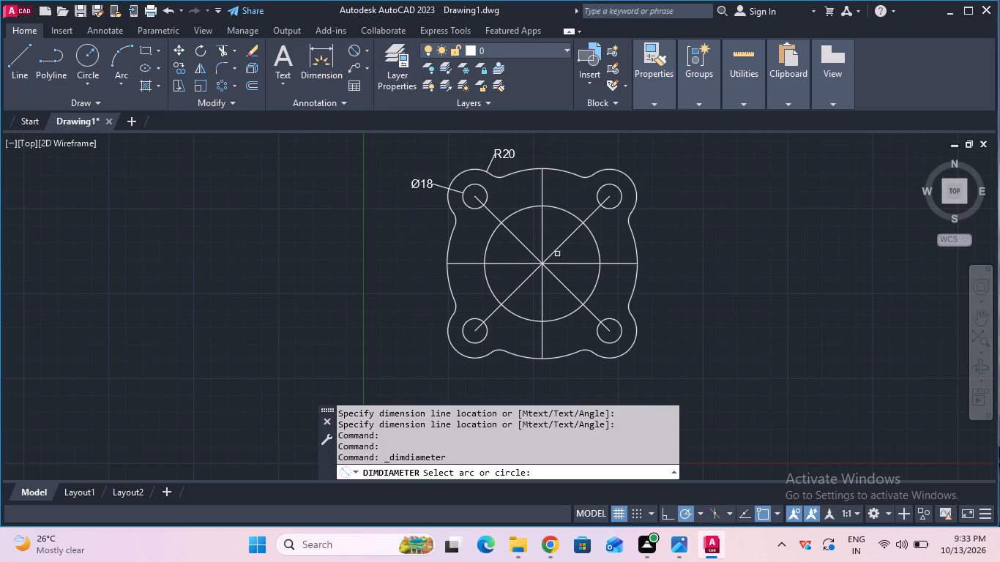
left_click(600, 251)
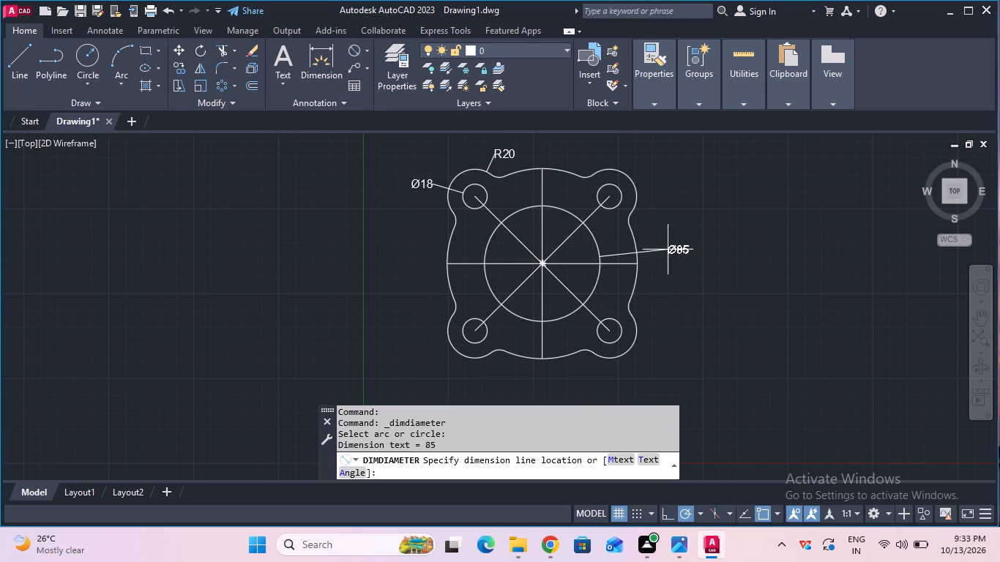
left_click(668, 250)
left_click(350, 56)
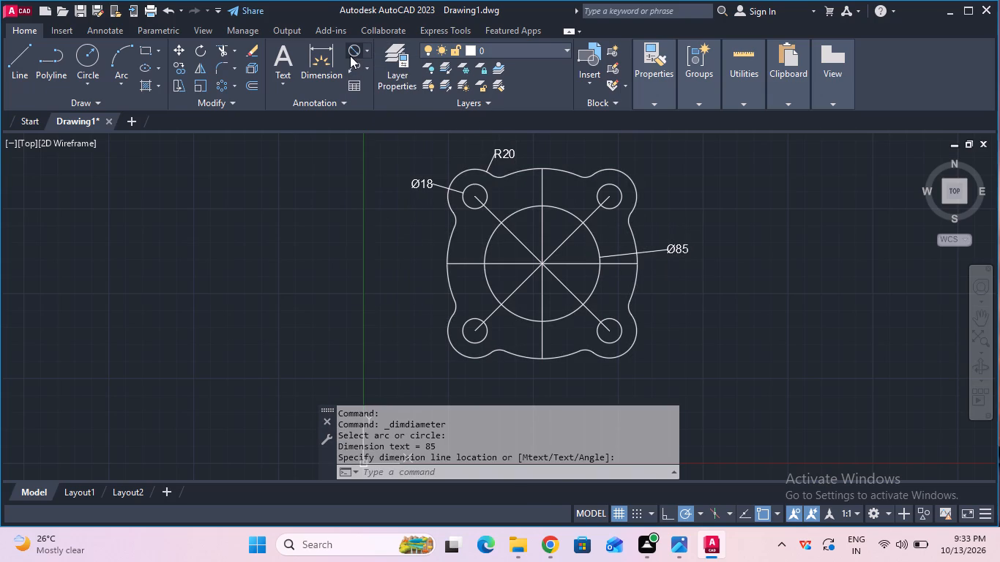
left_click(449, 246)
left_click(423, 247)
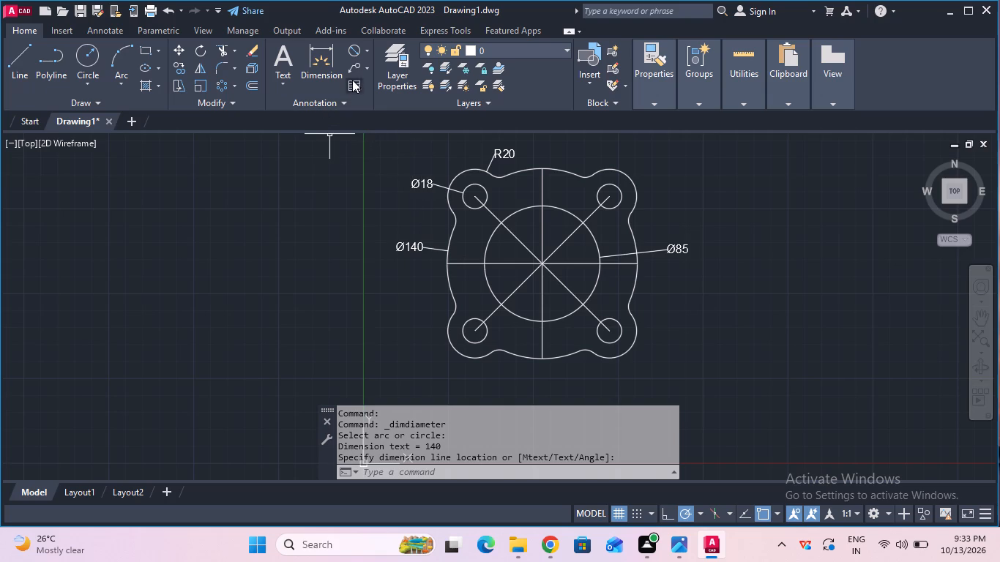
Add a radius dimension to the fillet below the upper-left lobe, placing its text outside the outline.
left_click(370, 52)
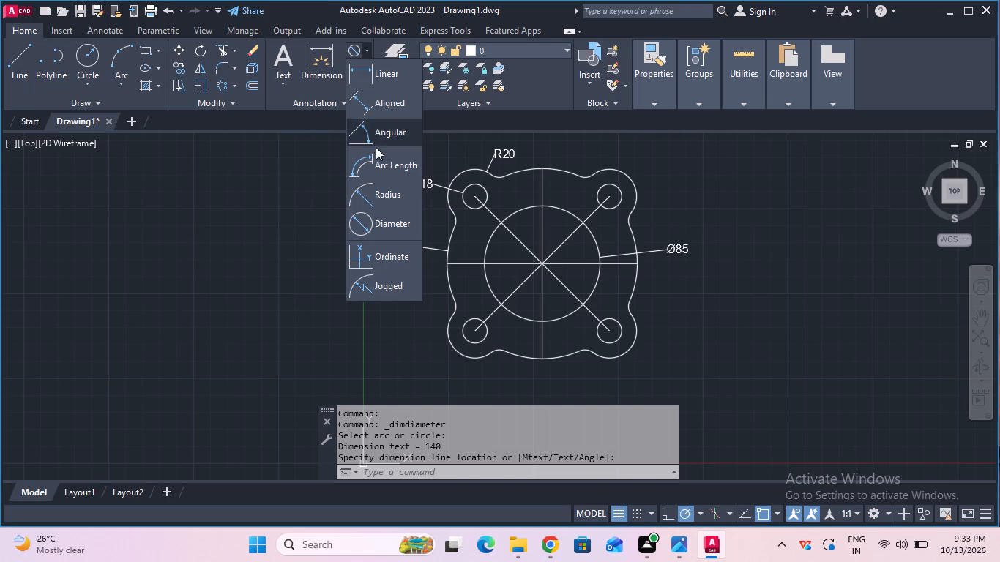
left_click(384, 198)
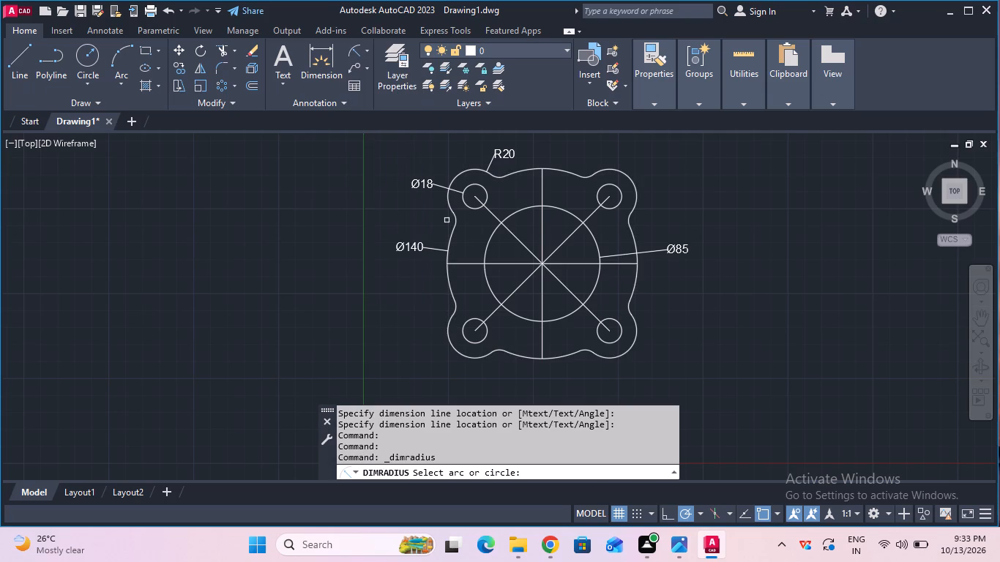
left_click(454, 220)
left_click(425, 206)
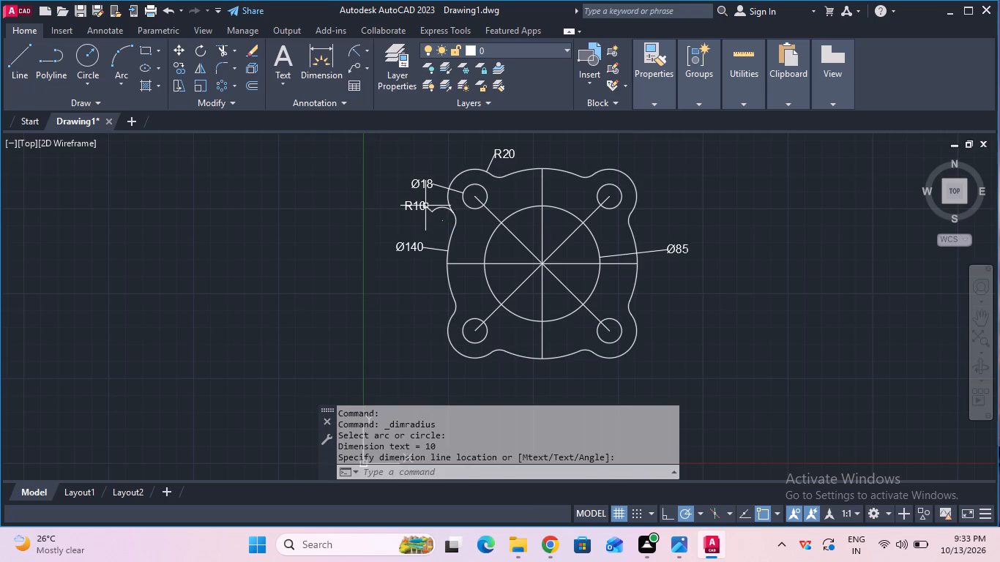
Turn off command log recording with LOGFILEOFF.
scroll(396, 216, "down", 1)
middle_click_drag(396, 216, 405, 216)
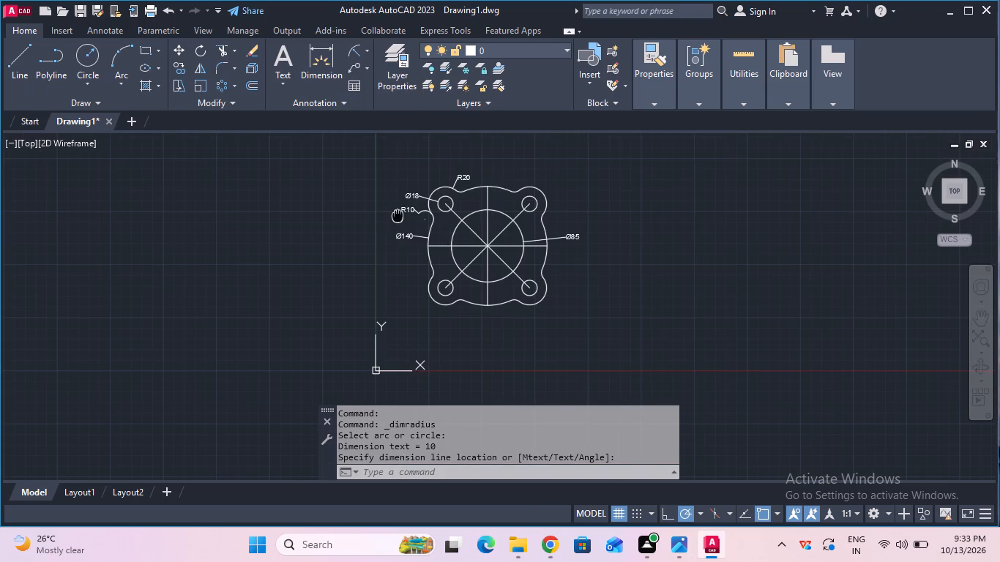
middle_click_drag(405, 216, 436, 219)
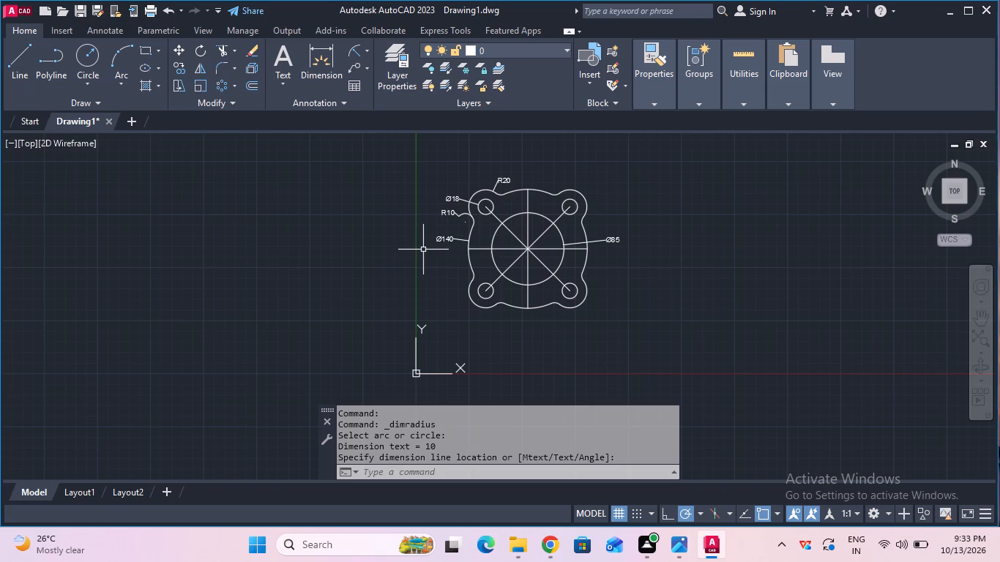
left_click(550, 464)
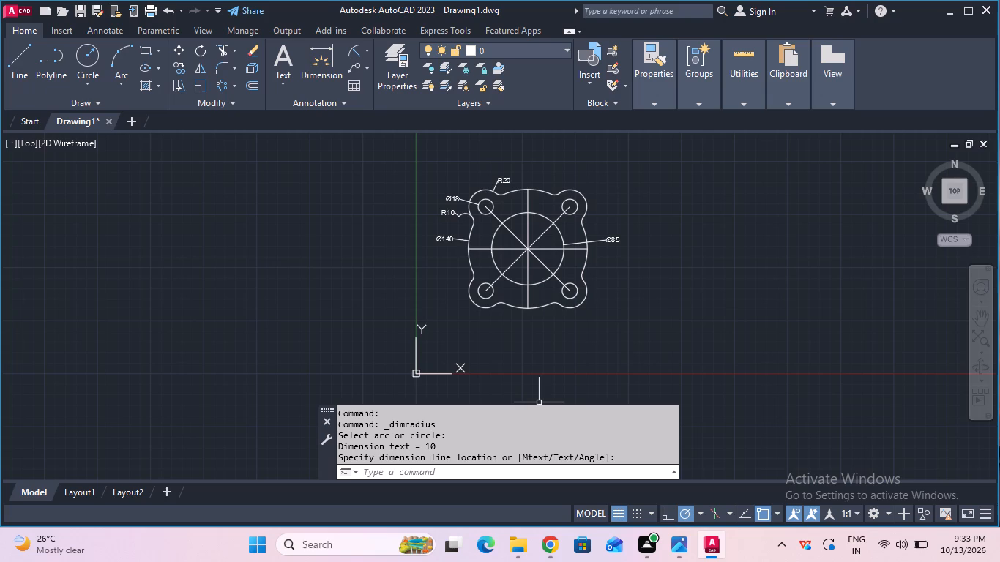
left_click(493, 468)
type("log")
left_click(427, 369)
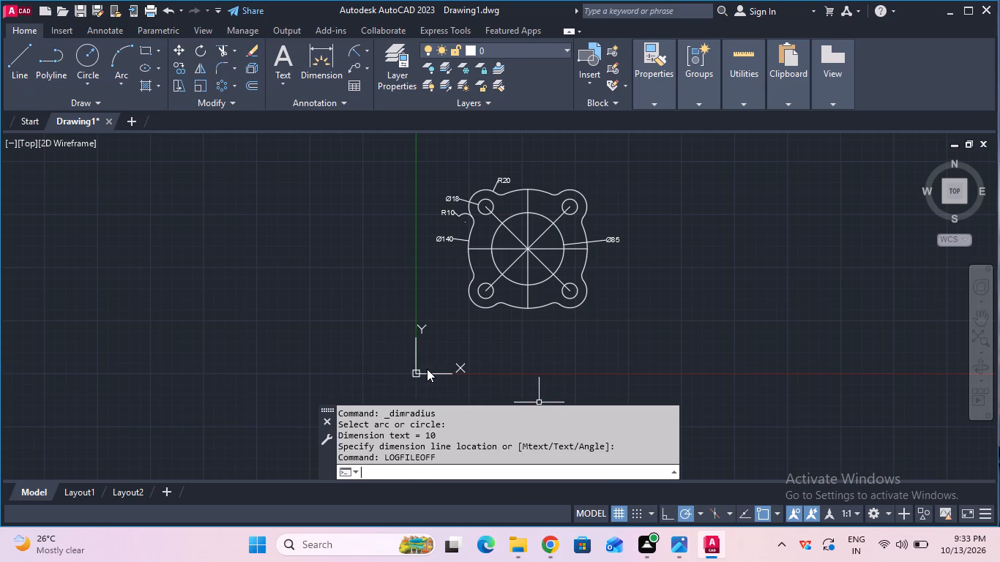
Save the drawing in the Documents folder as Circular Gasket, in AutoCAD 2018 Drawing format.
left_click(80, 10)
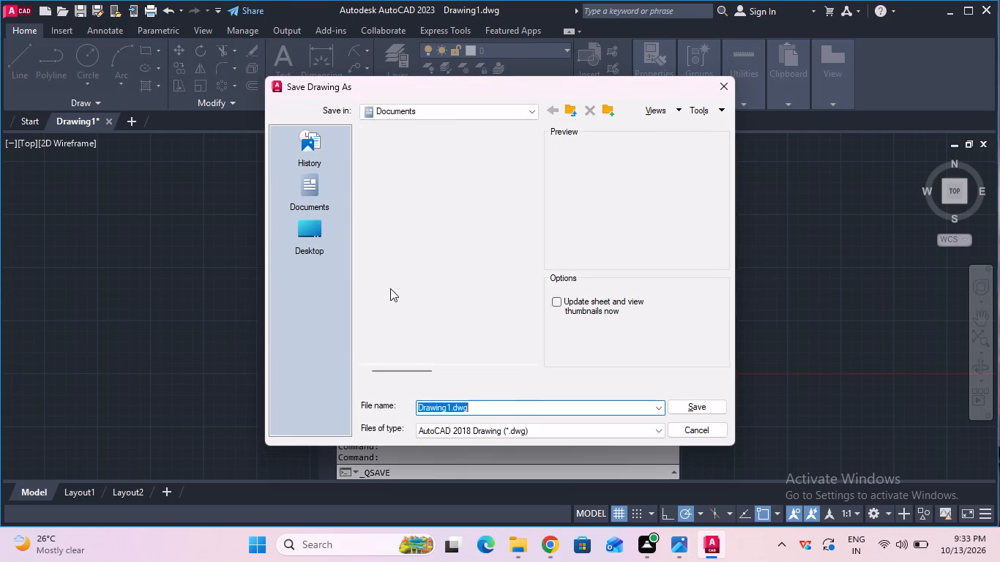
key("BackSpace")
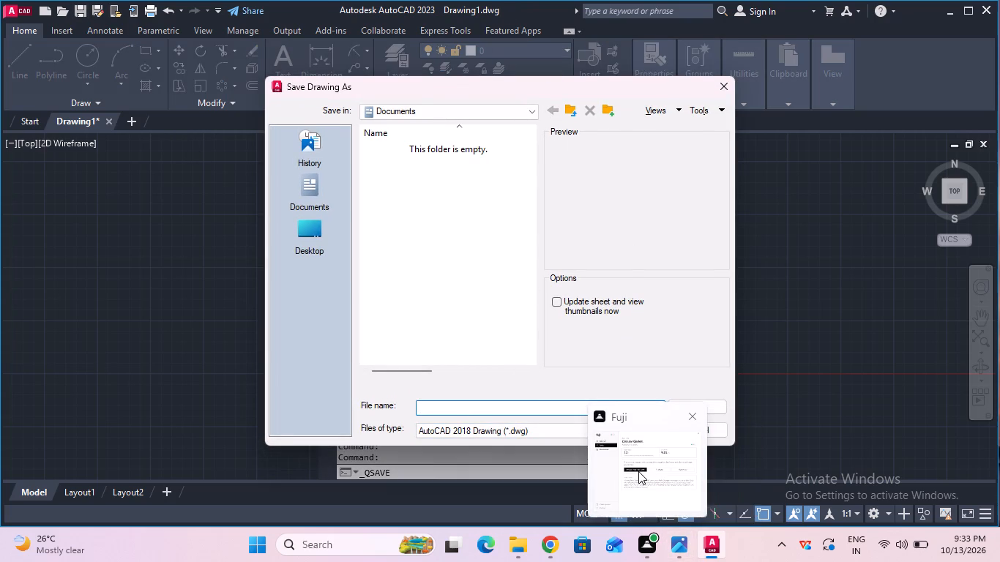
left_click(440, 412)
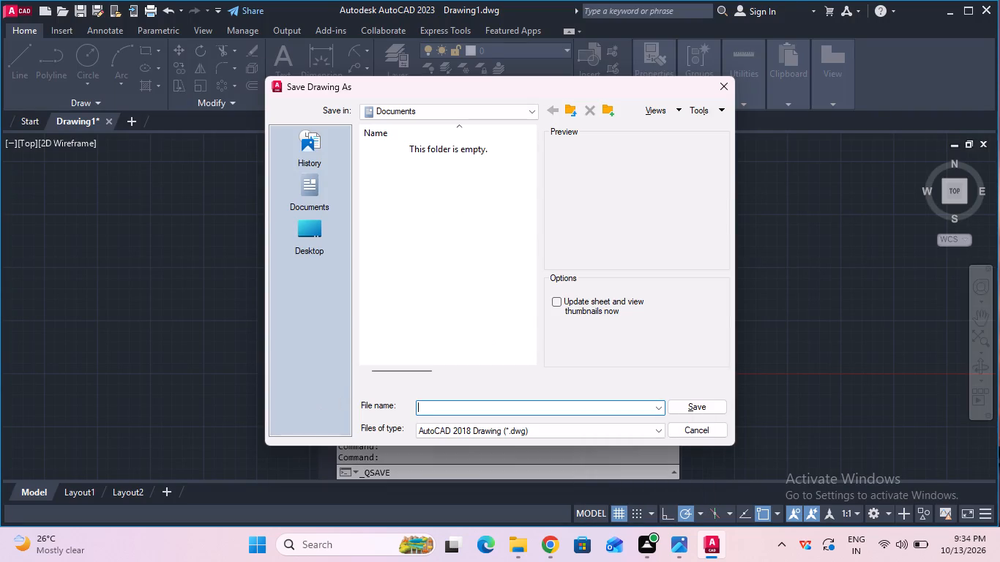
key("c")
key("space")
key("g")
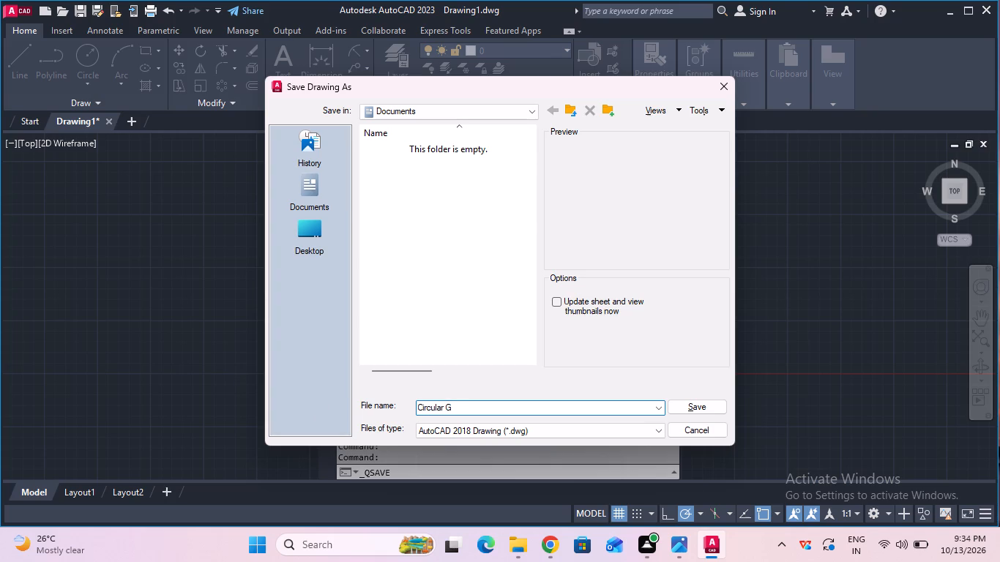
type("asket")
left_click(689, 410)
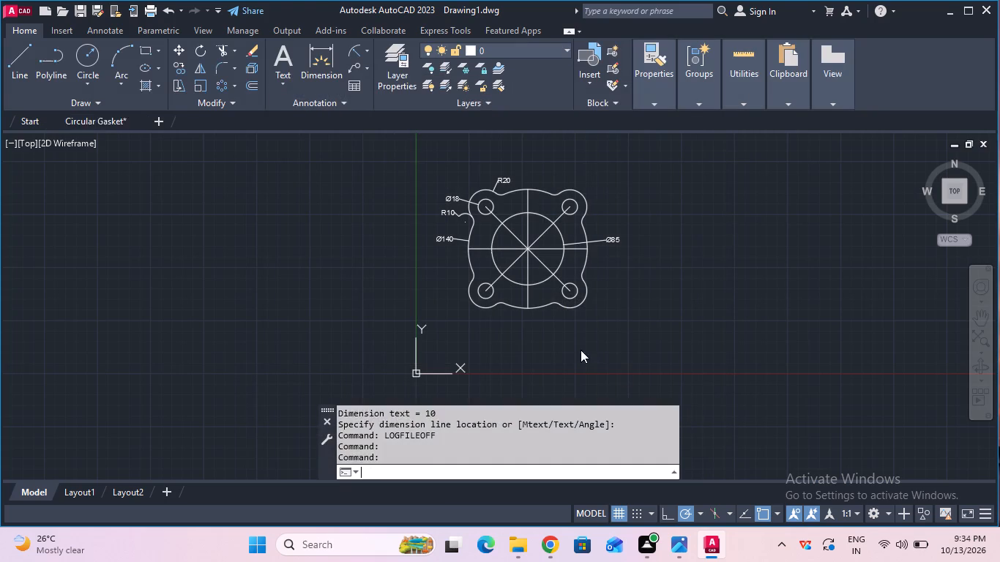
Start a plot of the model with paper size ISO A4 (297.00 x 210.00 MM) and the plot centered.
left_click(151, 15)
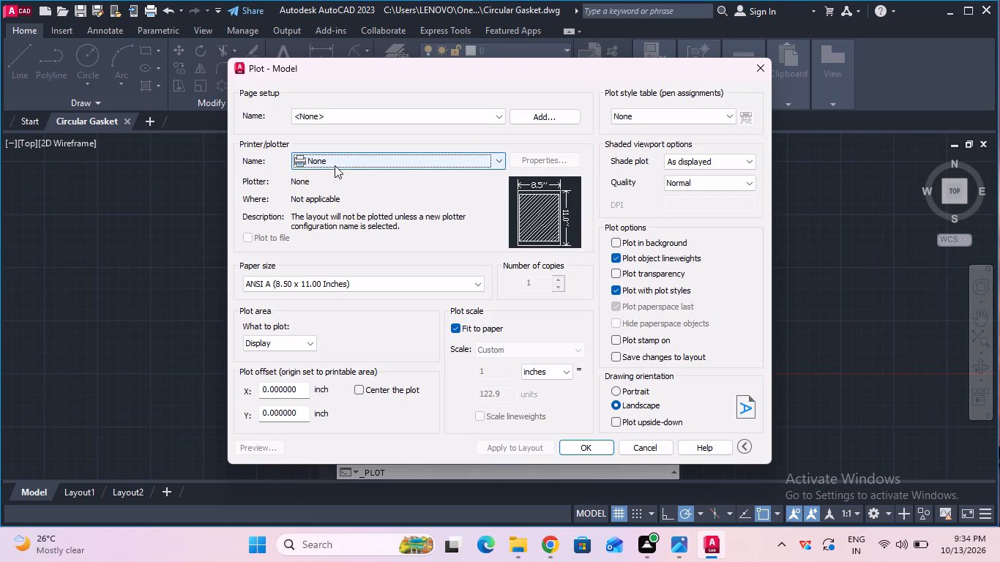
left_click(377, 288)
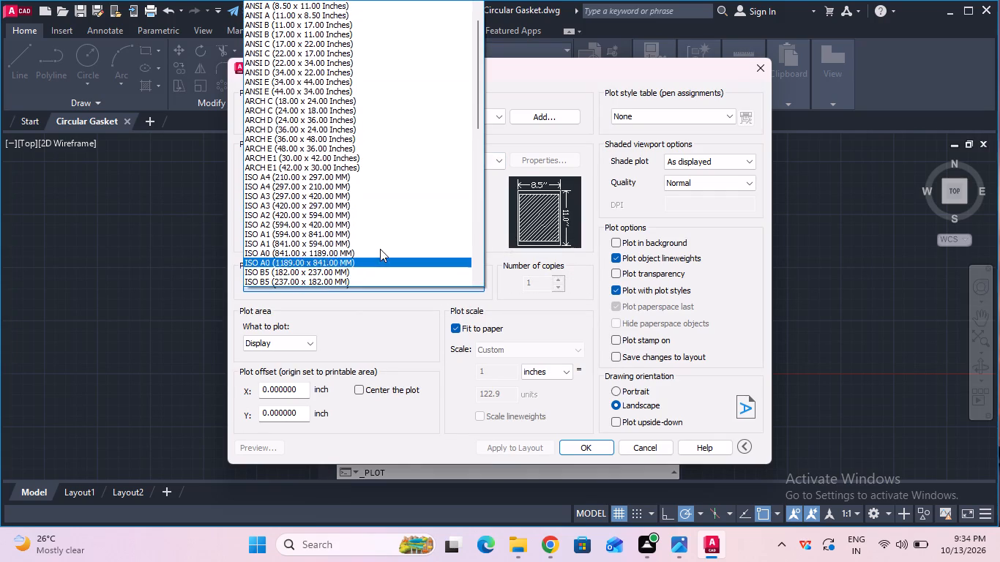
left_click(381, 190)
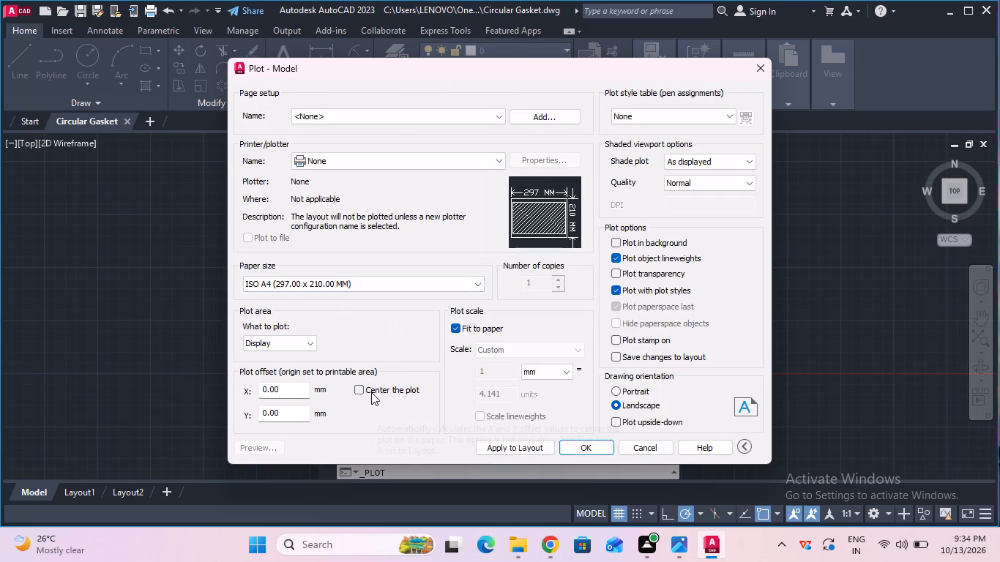
left_click(363, 386)
Set the plot area to a window enclosing the whole flange and all its dimensions.
left_click(293, 343)
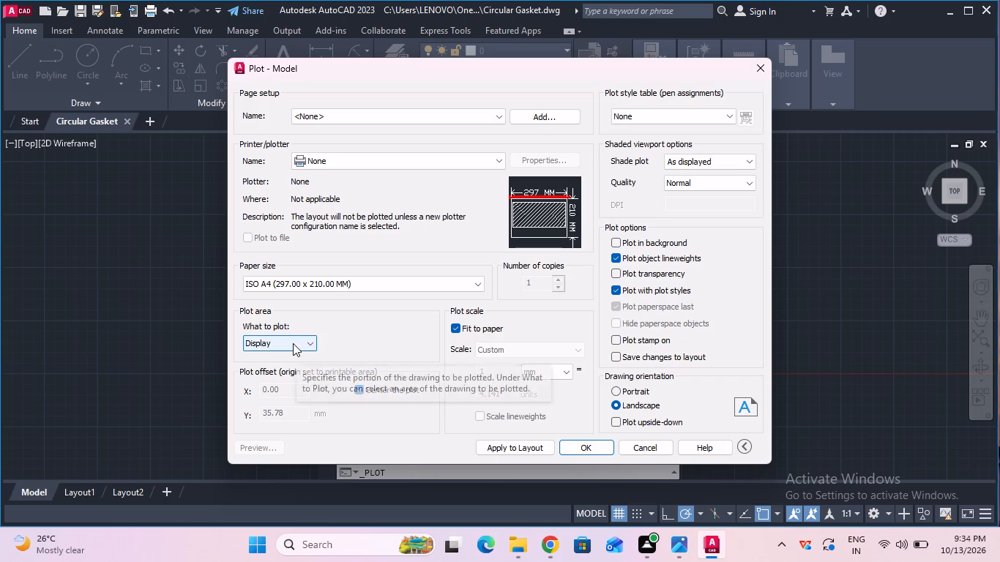
left_click(283, 383)
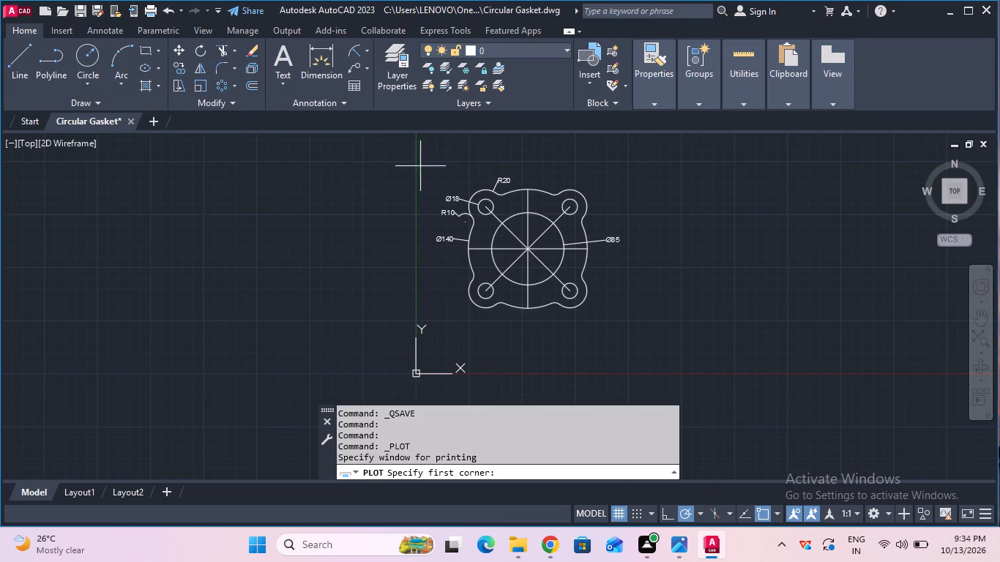
left_click(428, 151)
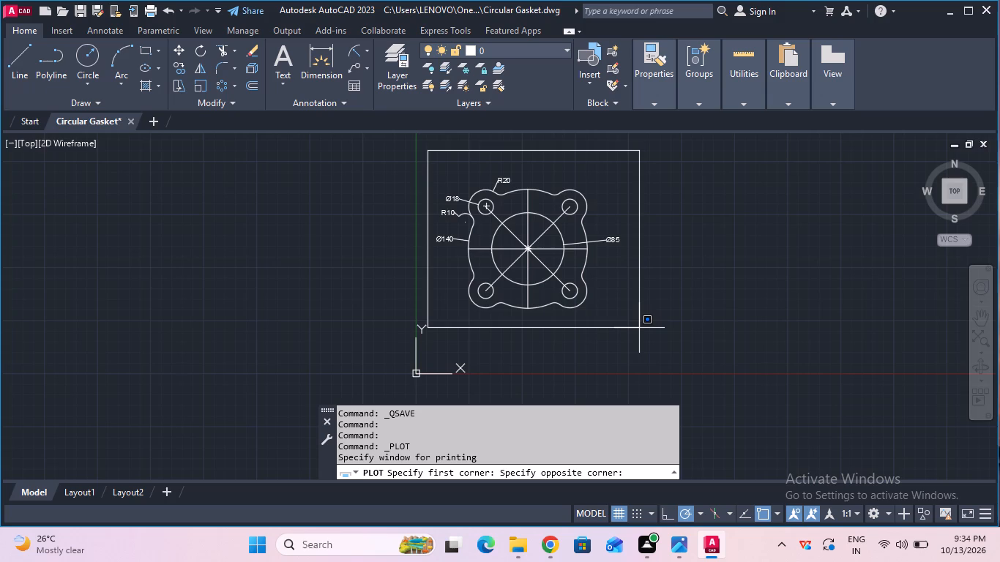
left_click(638, 328)
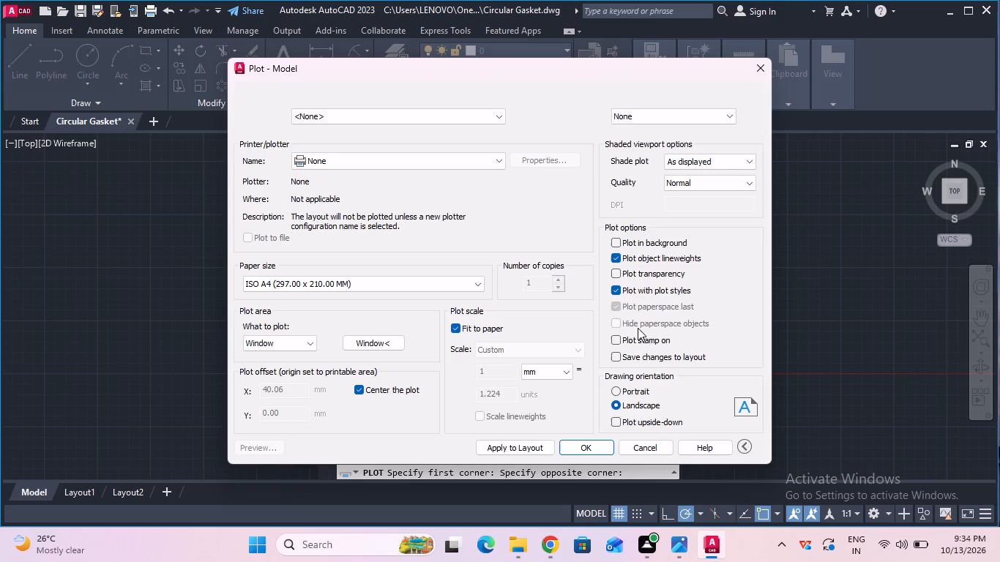
Plot with DWG To PDF.pc3 and save the output as Circular Gasket-Model.pdf in the Documents folder.
left_click(475, 165)
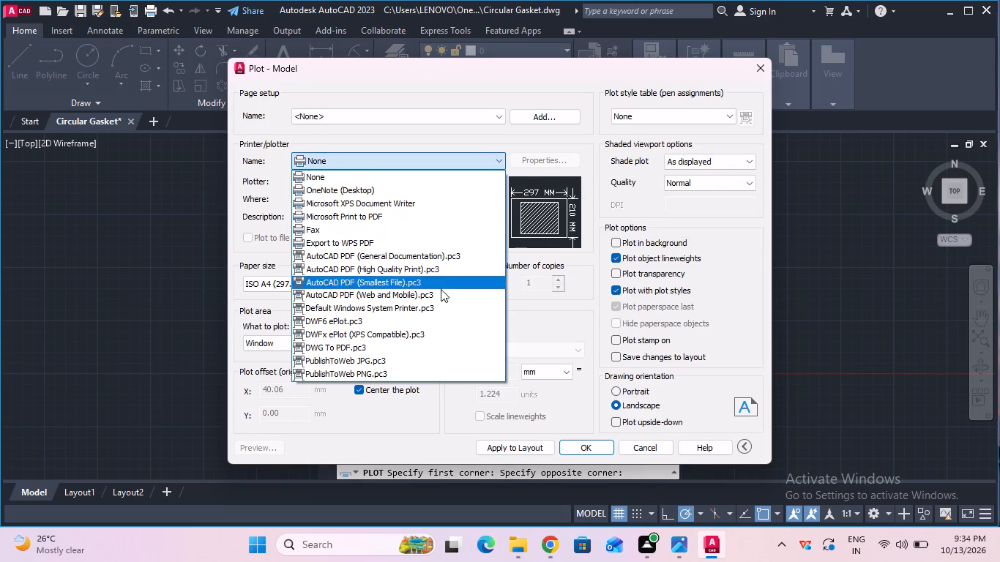
left_click(433, 343)
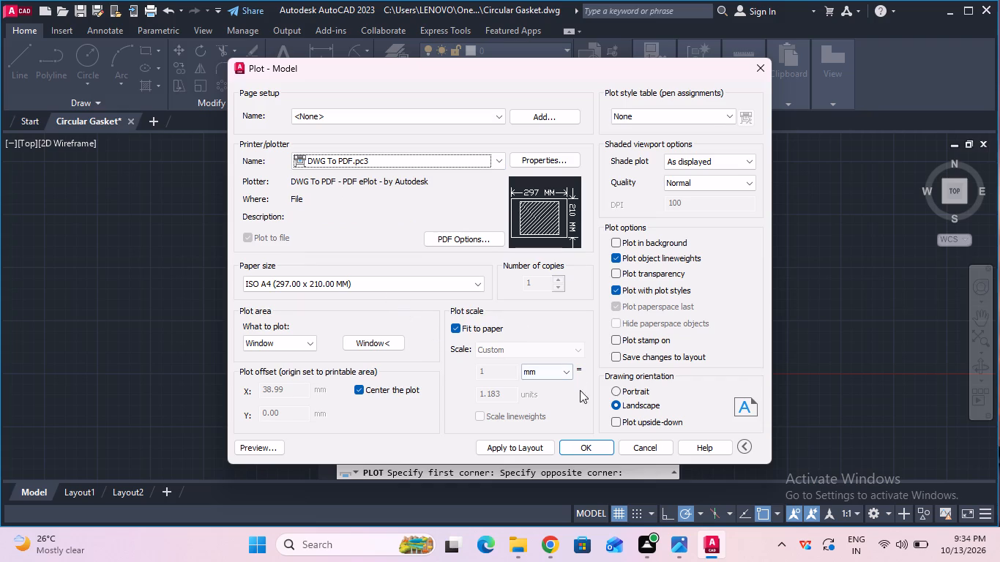
left_click(588, 442)
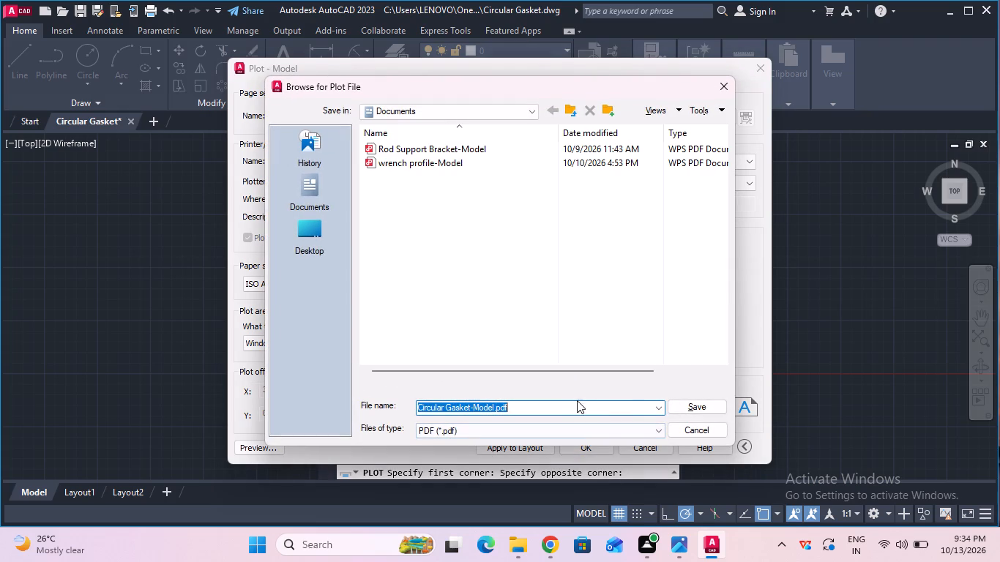
left_click(676, 411)
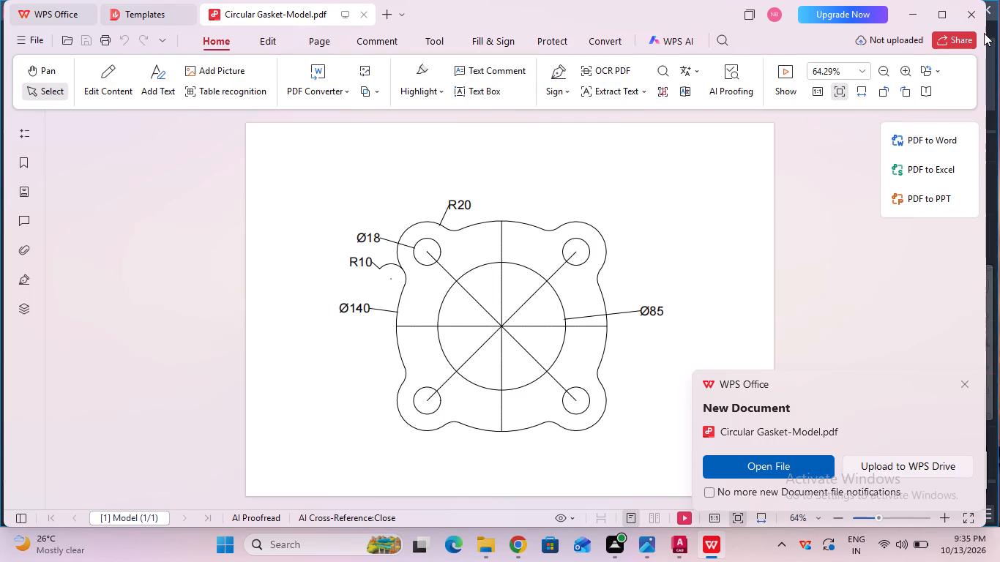
Close the plotted PDF in WPS Office, then quit AutoCAD, saving the changes to Circular Gasket.dwg.
left_click(984, 12)
left_click(980, 13)
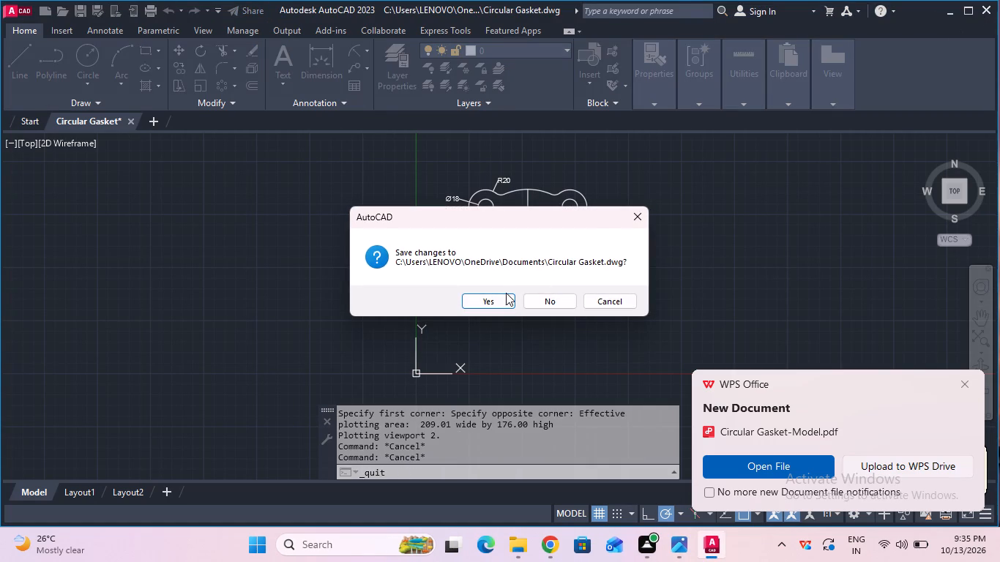
left_click(506, 293)
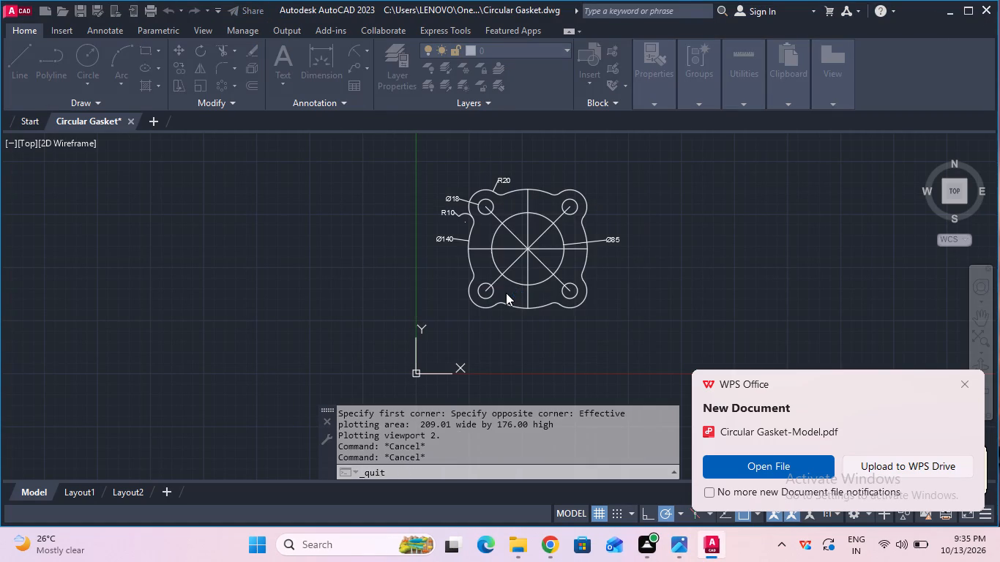